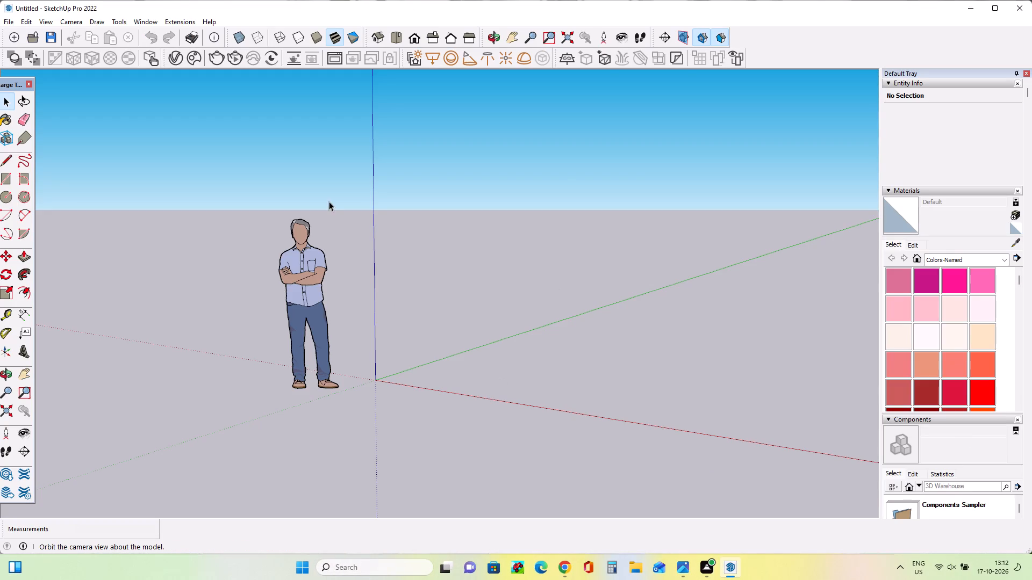
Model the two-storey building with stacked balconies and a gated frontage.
Import the Urban Facade with Wooden Louvers picture as an image and place it upright near the origin, about 8' 3" wide.
middle_click_drag(234, 379, 389, 336)
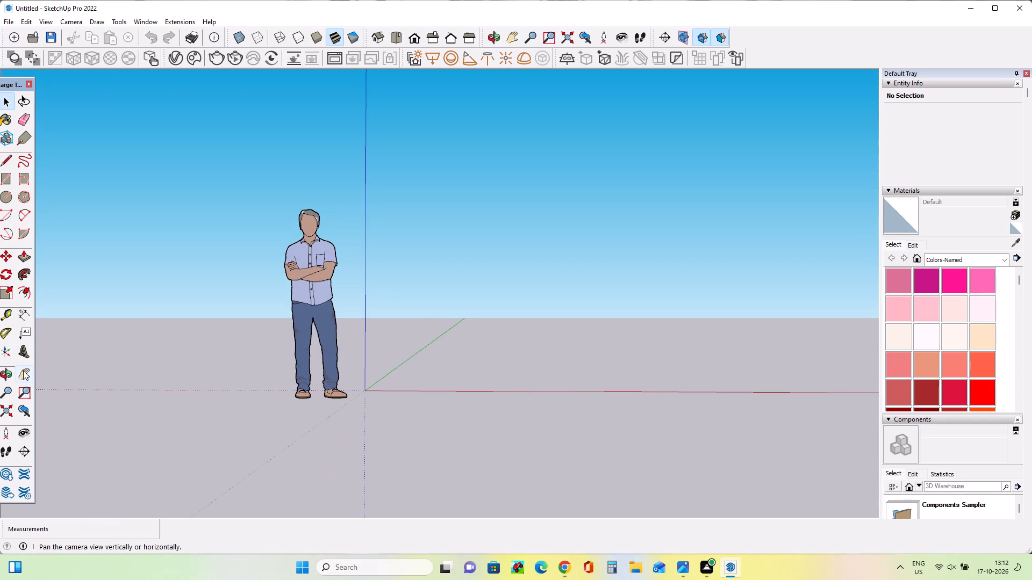
left_click(24, 371)
left_click_drag(411, 312, 198, 439)
middle_click_drag(461, 385, 486, 429)
left_click(8, 23)
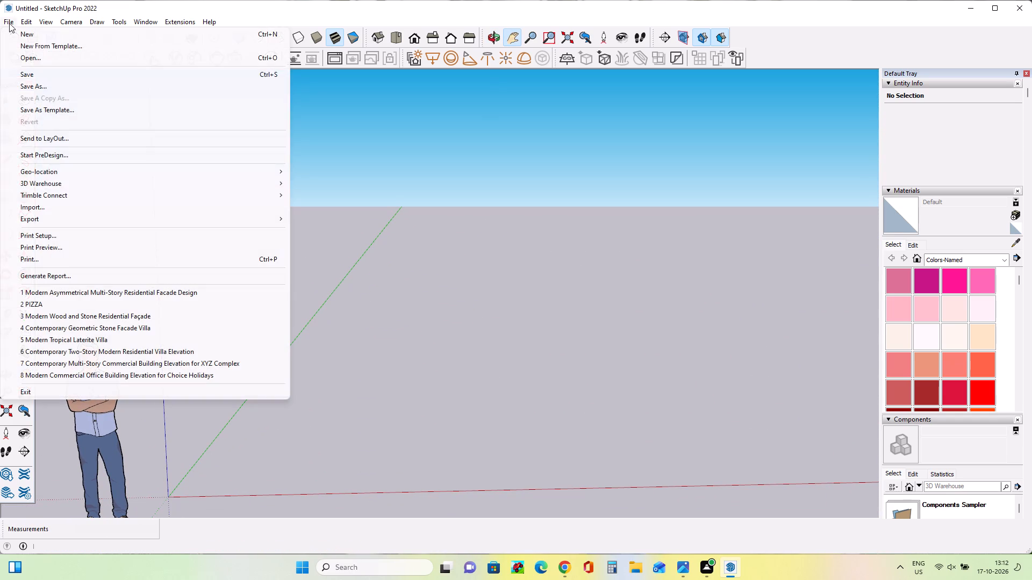
left_click(48, 208)
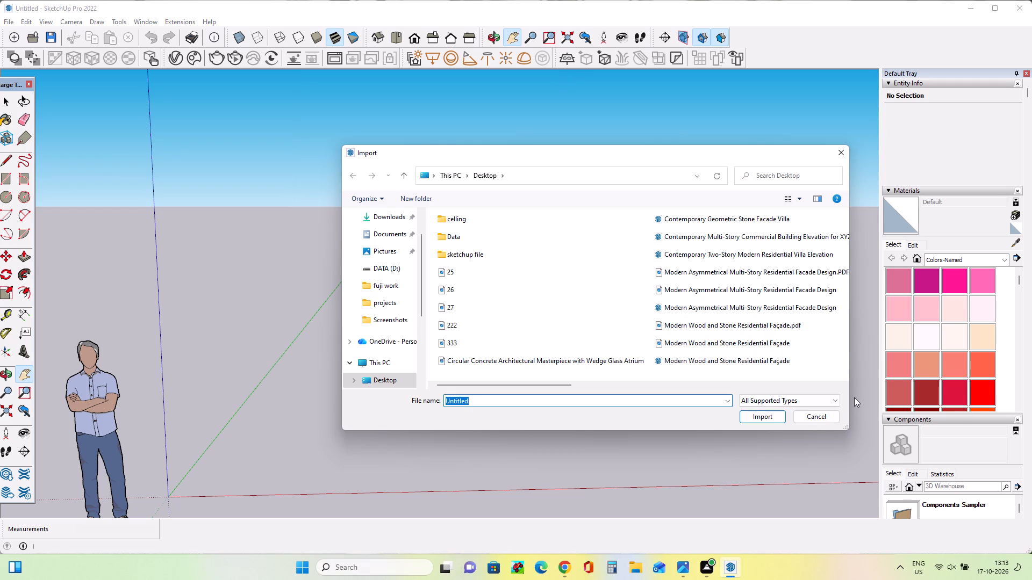
left_click(843, 385)
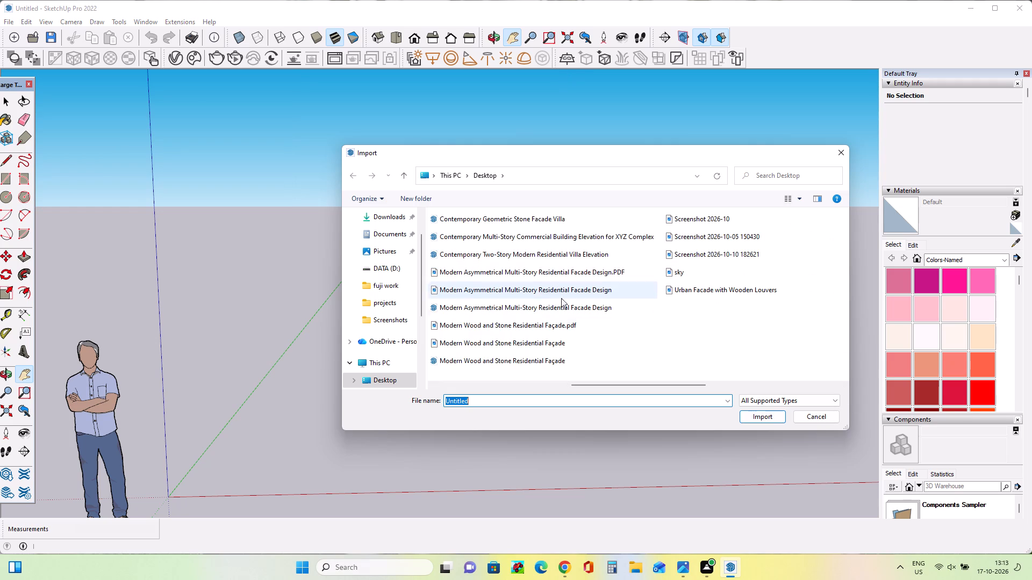
left_click(756, 293)
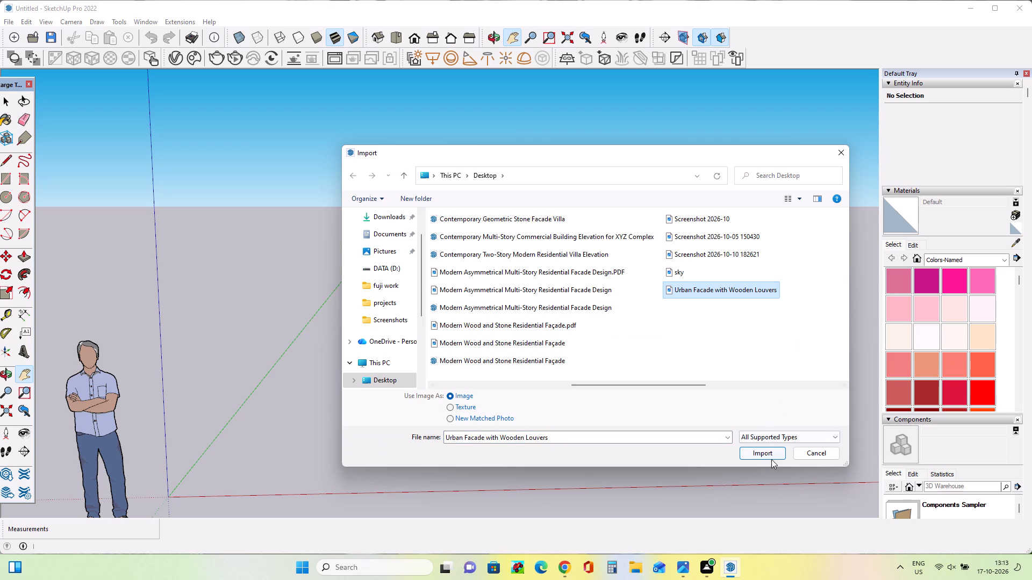
left_click(772, 459)
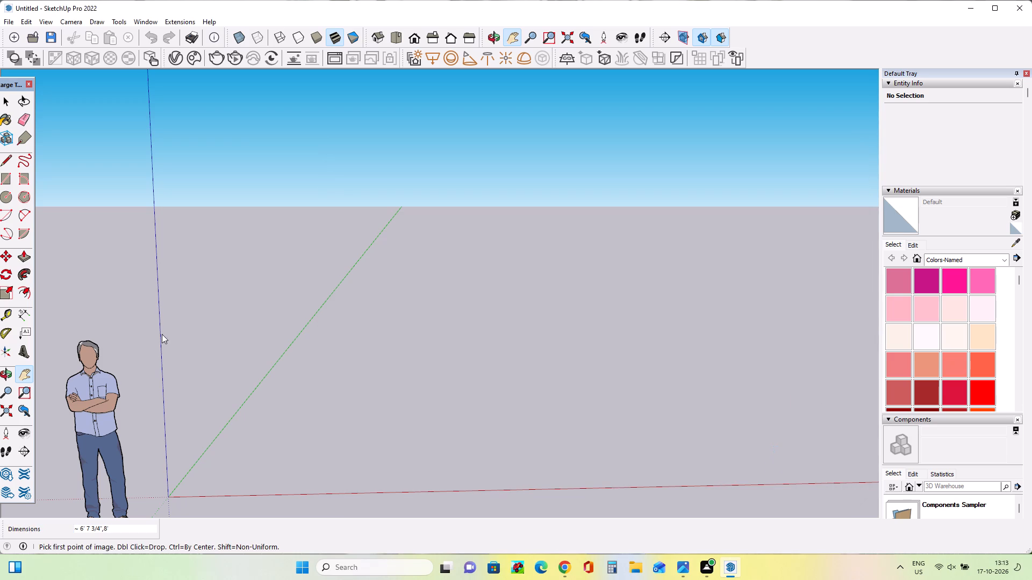
left_click(221, 327)
left_click(468, 215)
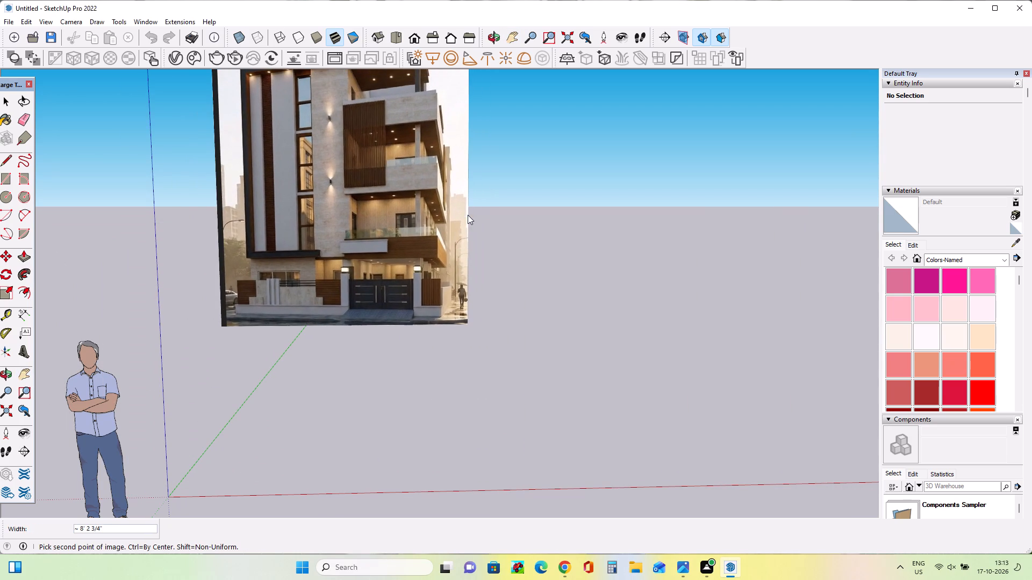
Draw a ground rectangle of about 69' 9" by 75' 11" beside the reference image.
scroll(326, 425, "down", 1)
middle_click_drag(334, 426, 372, 418)
scroll(372, 418, "down", 4)
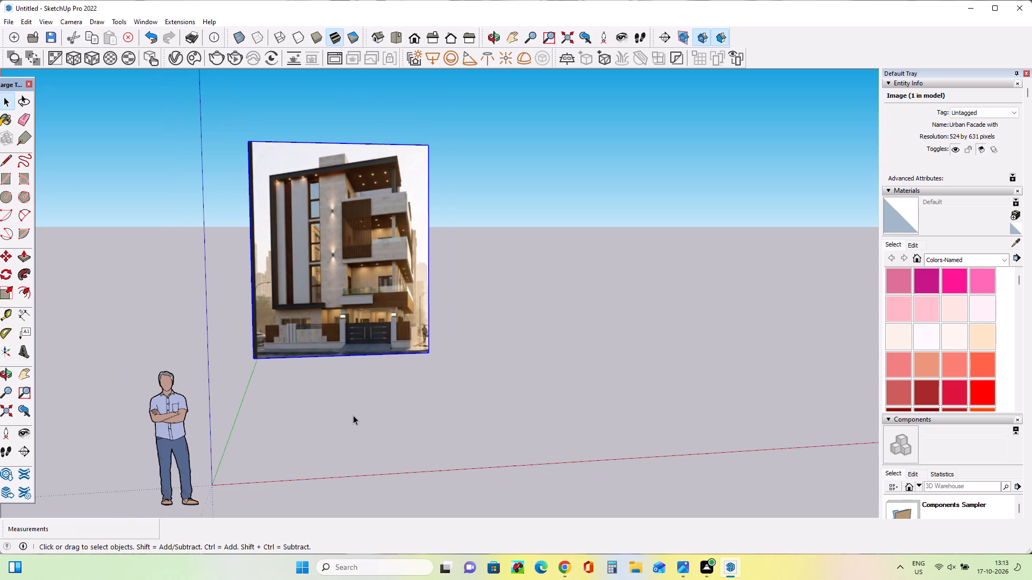
scroll(353, 415, "down", 4)
middle_click_drag(417, 411, 424, 442)
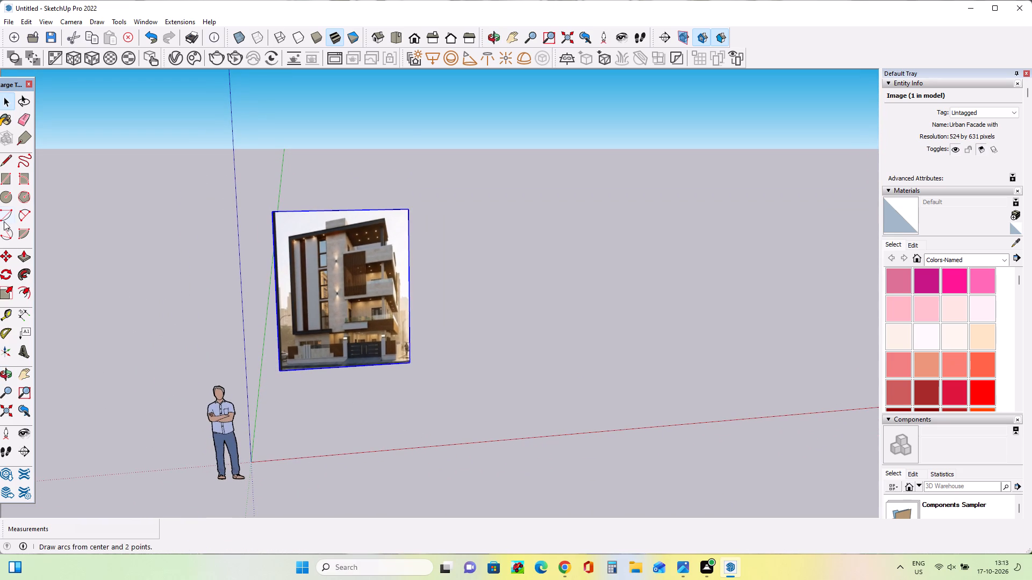
left_click(4, 184)
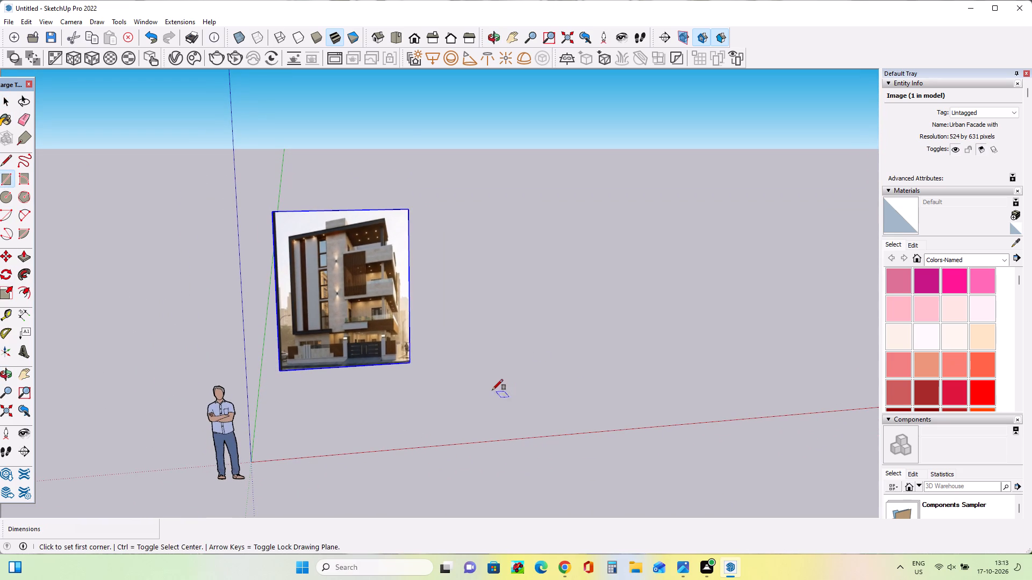
middle_click_drag(471, 369, 482, 397)
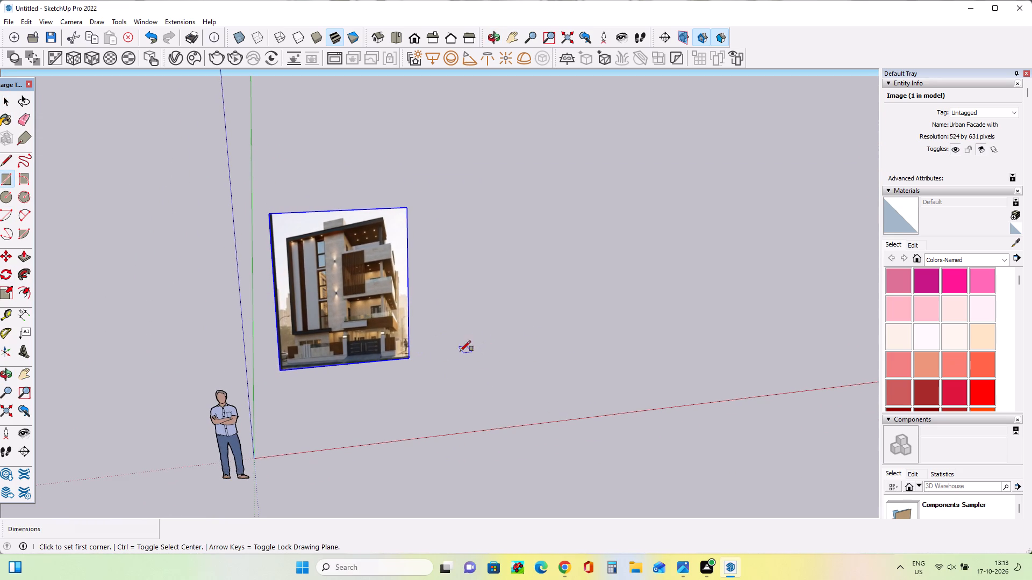
left_click(436, 236)
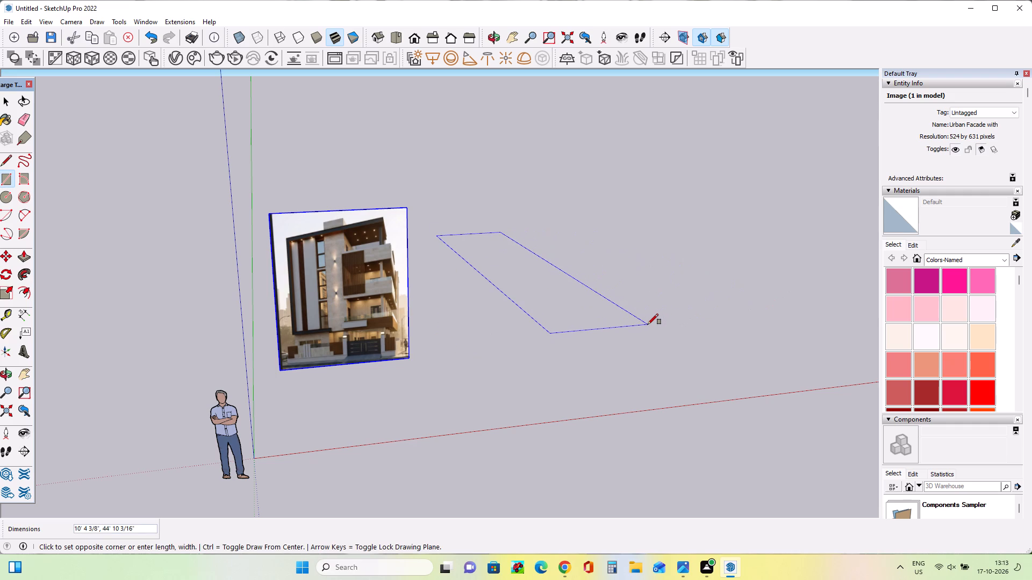
key("Escape")
left_click_drag(678, 185, 485, 314)
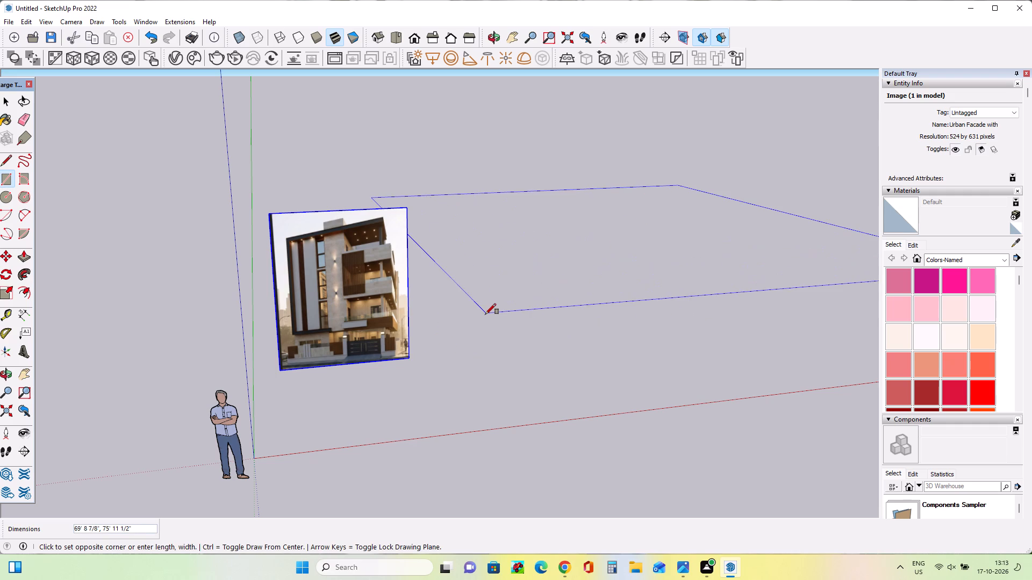
left_click_drag(485, 314, 486, 314)
Move the reference image about 47' 1" by its lower corner, next to the near side edge of the ground rectangle.
scroll(439, 319, "down", 7)
middle_click_drag(646, 334, 623, 342)
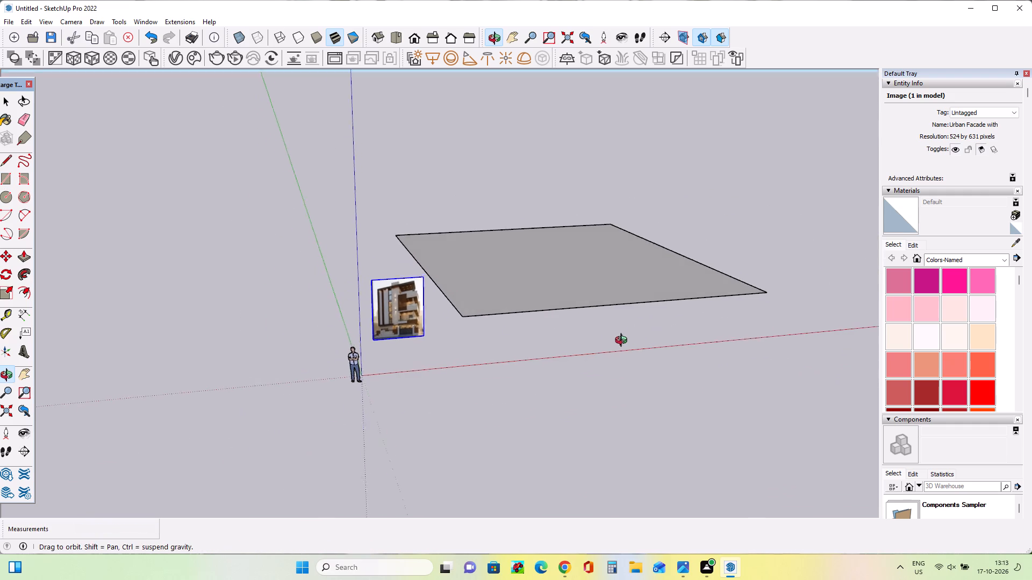
middle_click_drag(623, 342, 568, 346)
left_click(7, 256)
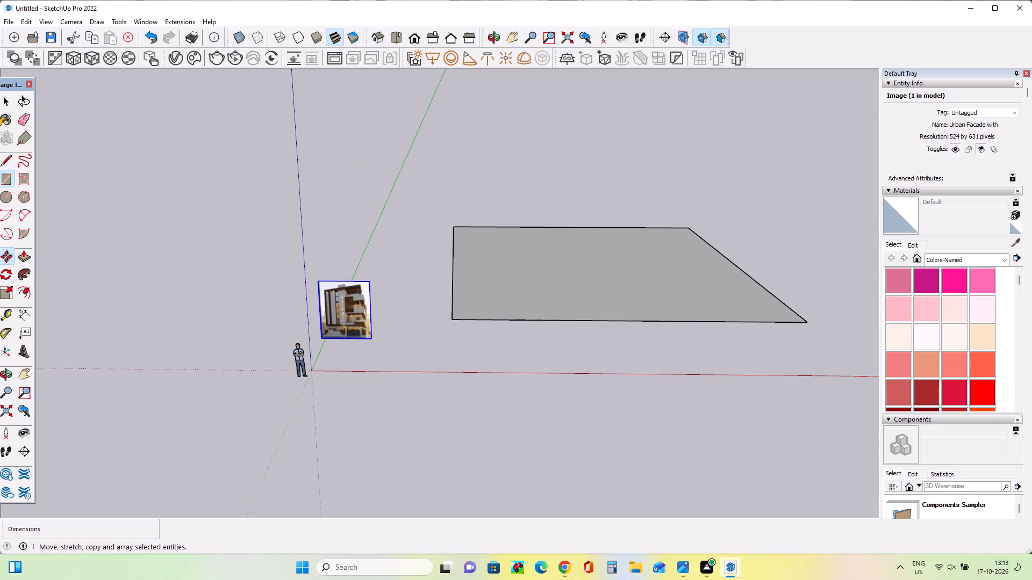
left_click(369, 339)
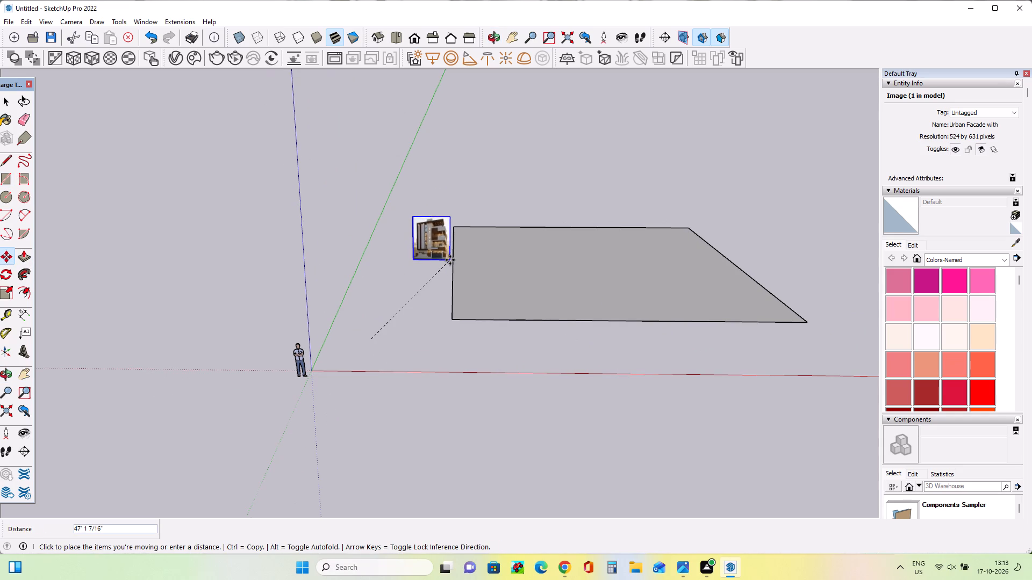
left_click(450, 260)
Look over the reference image and the ground rectangle together to check how they sit side by side.
scroll(576, 228, "up", 5)
scroll(576, 227, "down", 3)
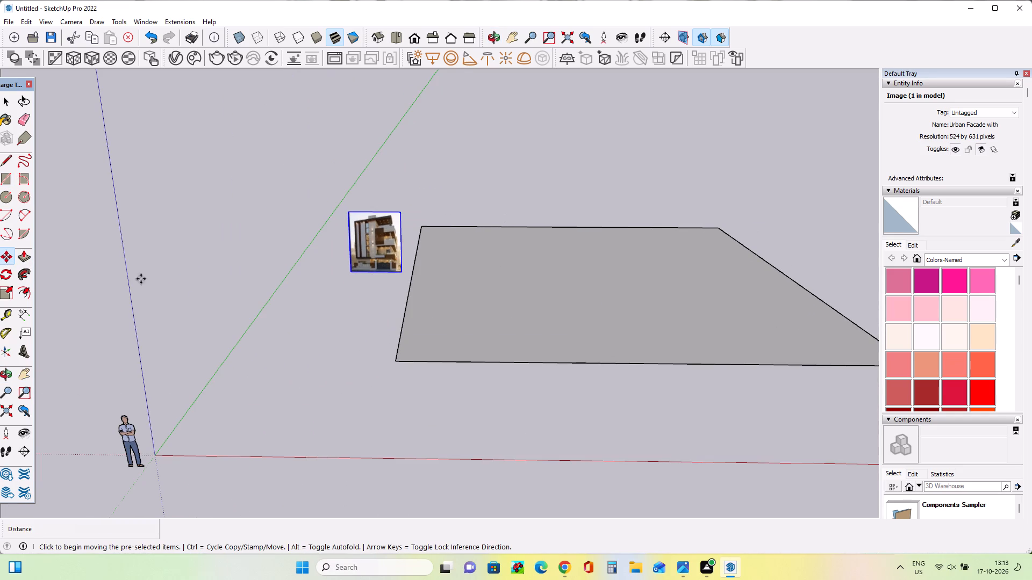
left_click(21, 372)
left_click_drag(329, 320, 158, 421)
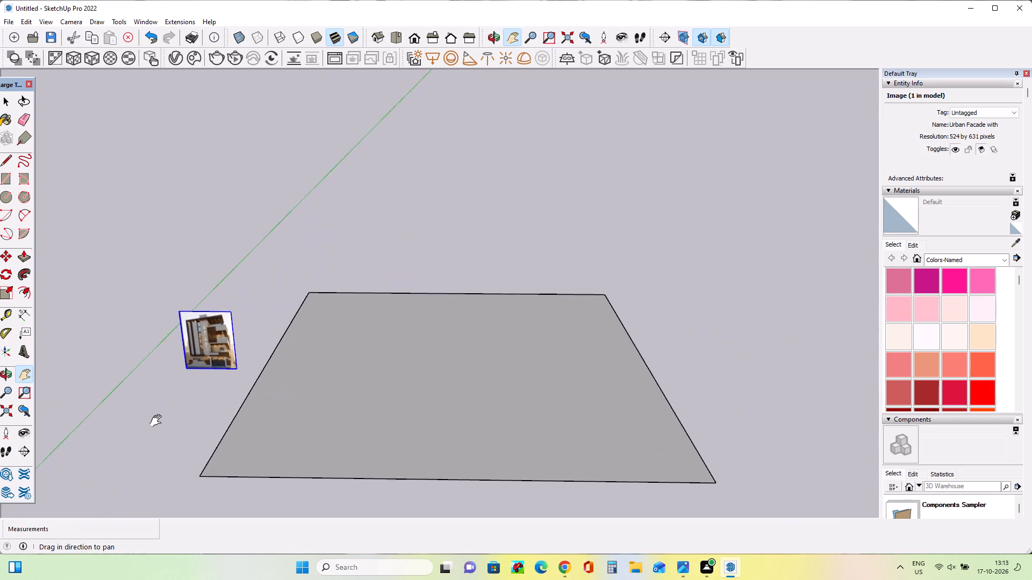
left_click_drag(158, 421, 156, 423)
middle_click_drag(438, 425, 451, 425)
scroll(222, 421, "up", 4)
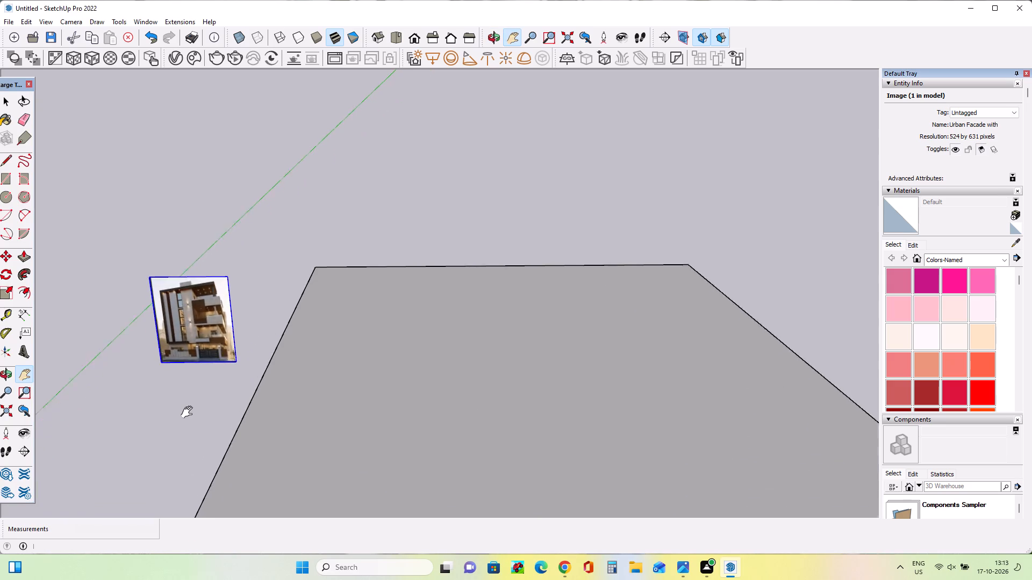
scroll(189, 412, "up", 2)
scroll(189, 412, "down", 7)
left_click_drag(327, 425, 333, 393)
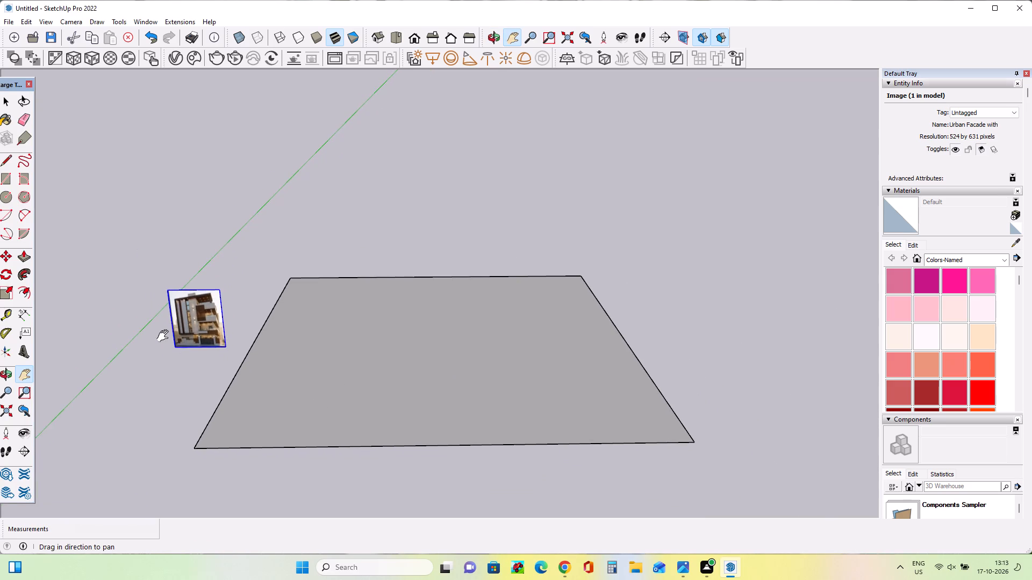
scroll(164, 336, "up", 7)
Skip the antivirus subscription warning.
left_click(881, 540)
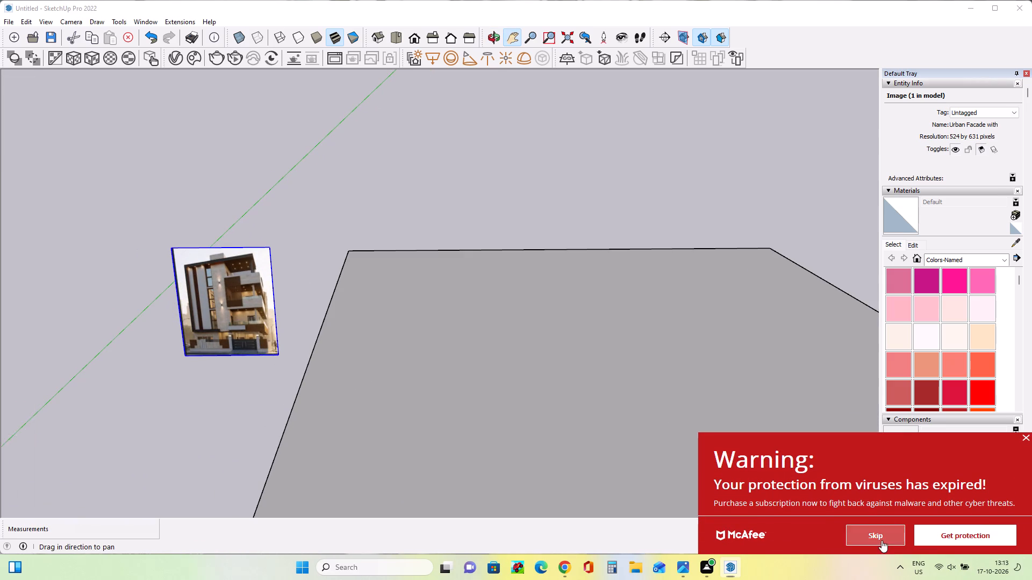
Examine the lower part of the facade image closely: the gate, boundary wall, entrance pillars and first balcony.
left_click_drag(307, 405, 310, 323)
scroll(182, 221, "up", 3)
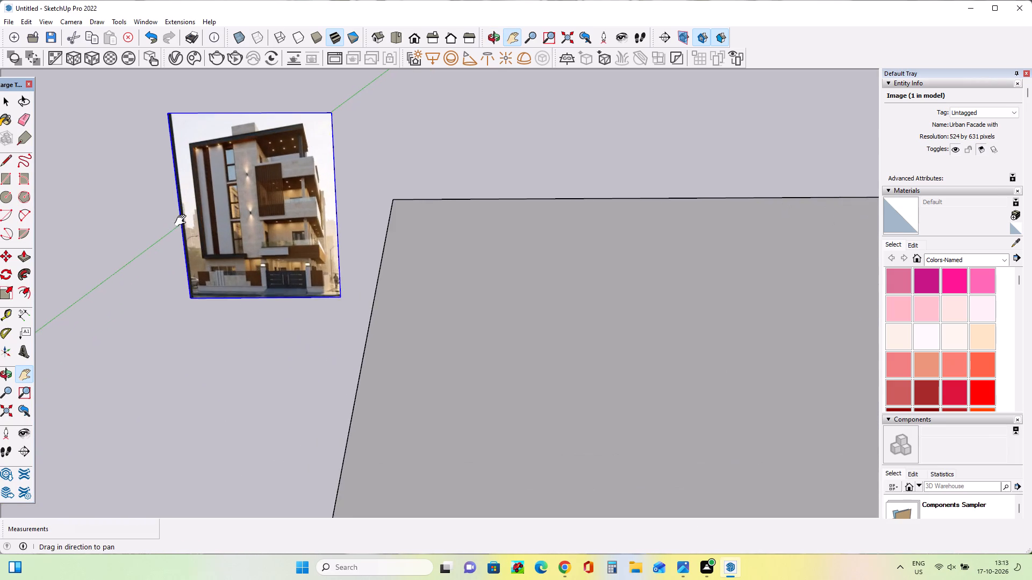
scroll(183, 221, "up", 5)
scroll(291, 256, "up", 6)
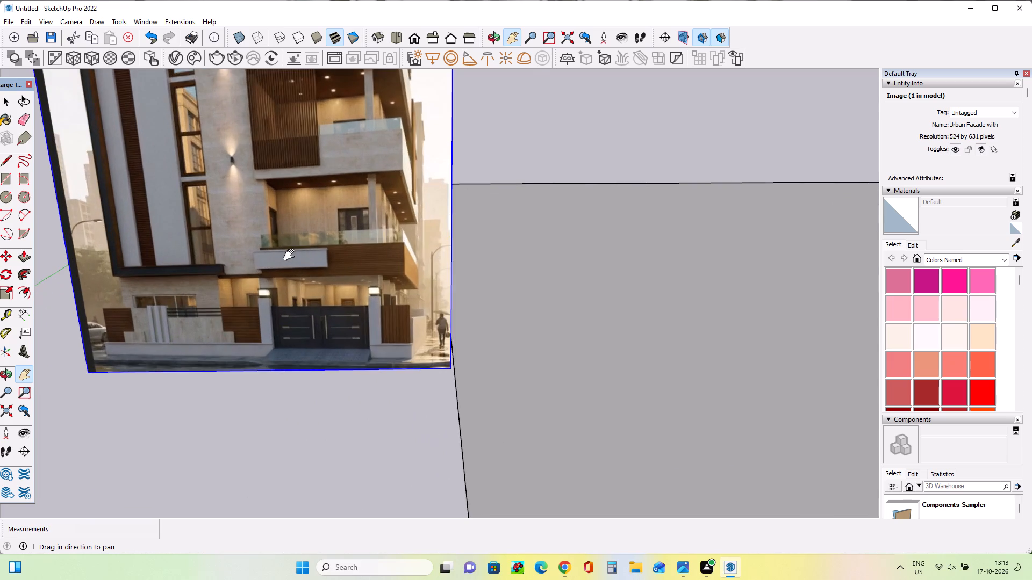
scroll(291, 255, "up", 4)
scroll(400, 264, "up", 4)
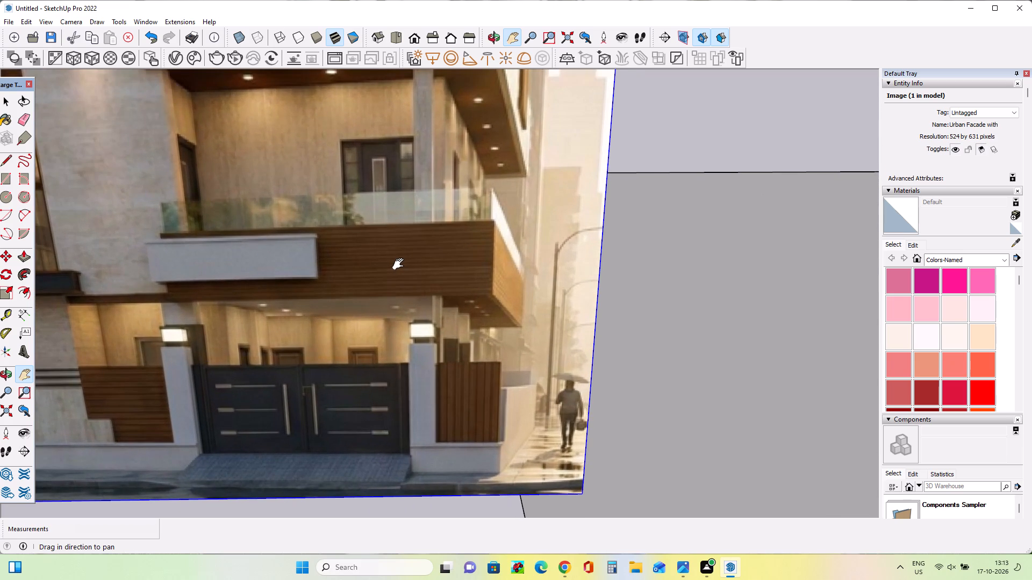
scroll(253, 340, "down", 4)
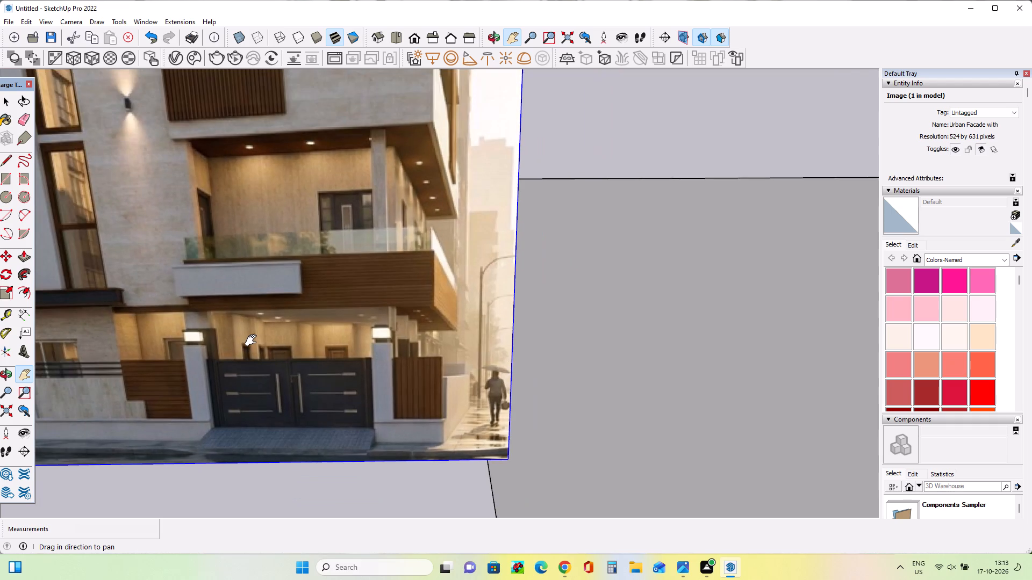
scroll(253, 340, "down", 8)
scroll(253, 340, "up", 2)
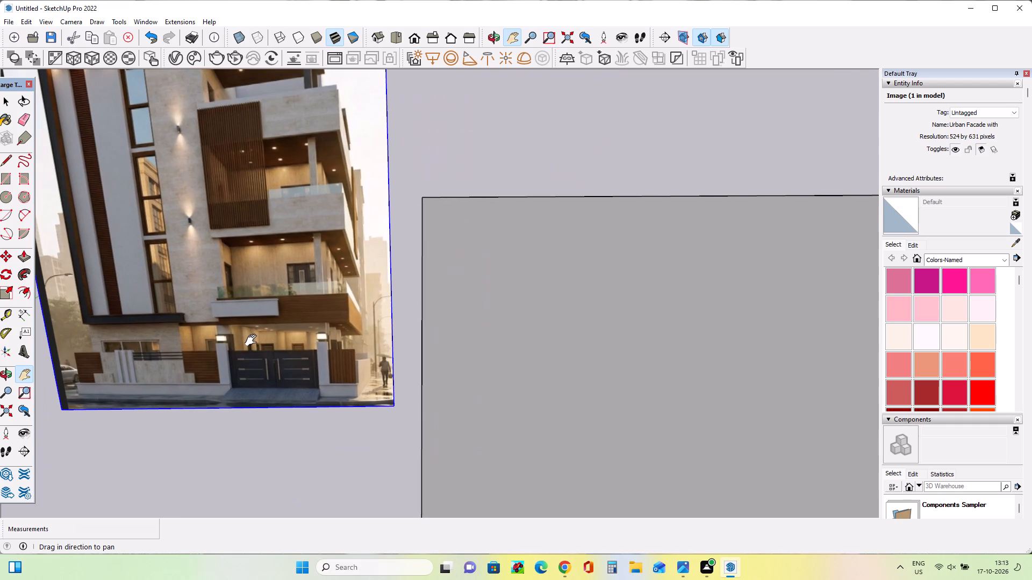
scroll(253, 340, "up", 12)
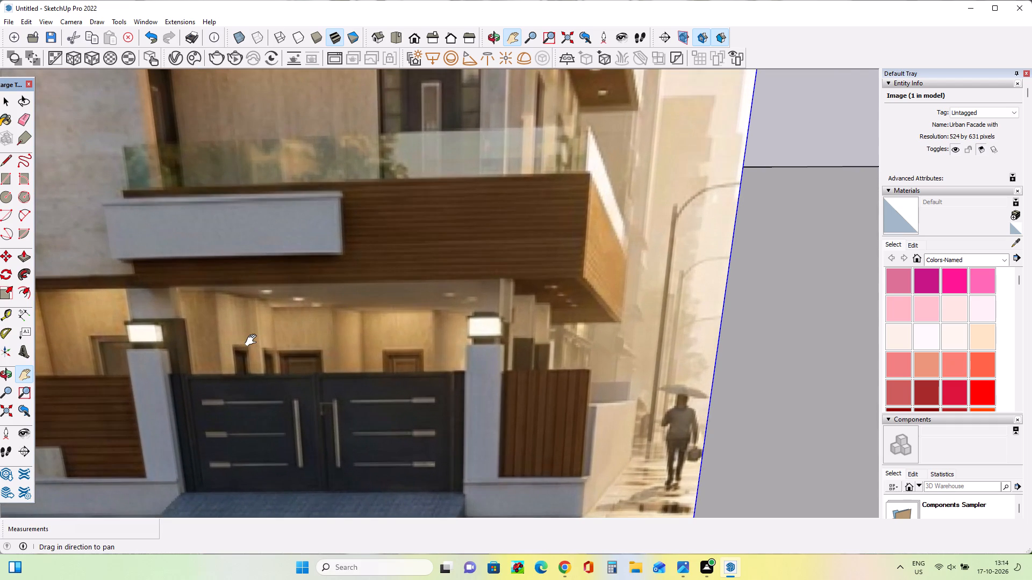
scroll(253, 340, "down", 1)
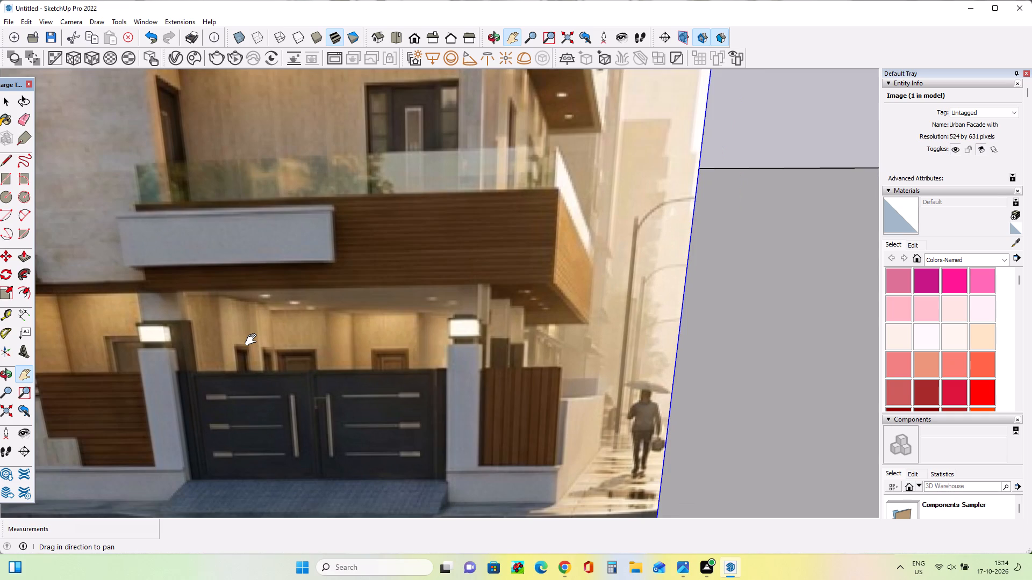
scroll(253, 340, "down", 3)
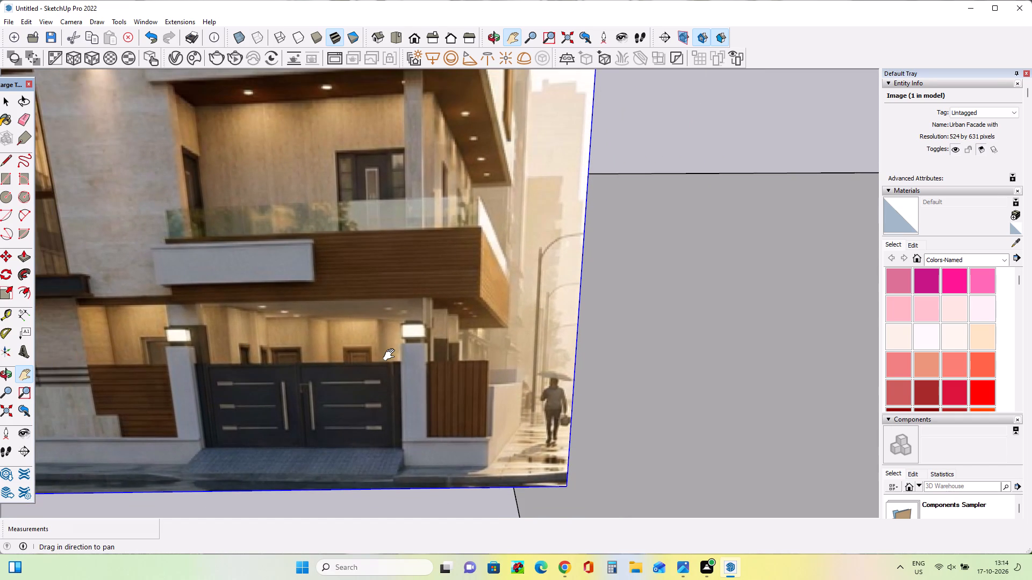
scroll(391, 355, "up", 3)
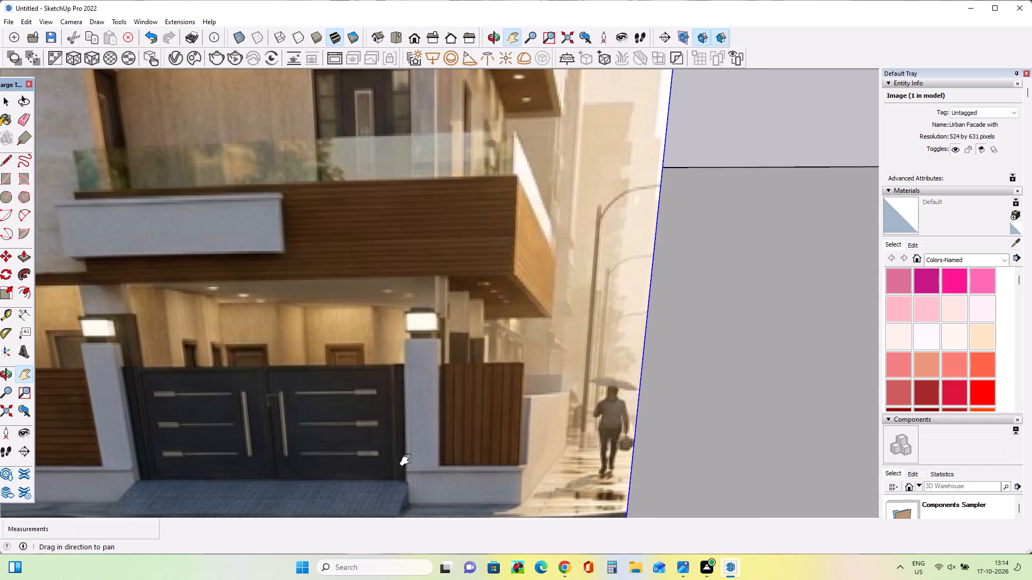
middle_click_drag(232, 390, 306, 358)
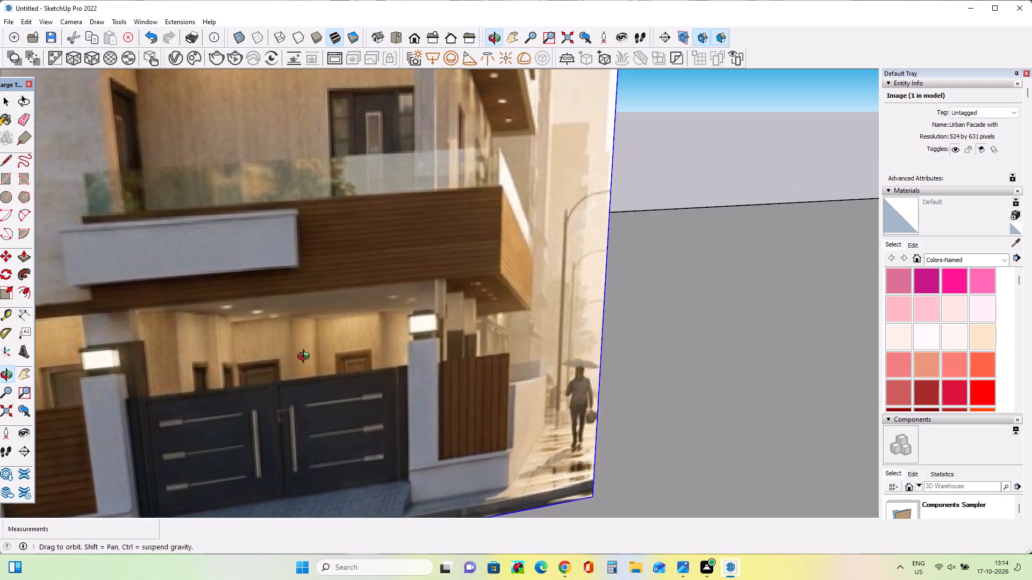
middle_click_drag(306, 358, 198, 344)
scroll(198, 344, "down", 7)
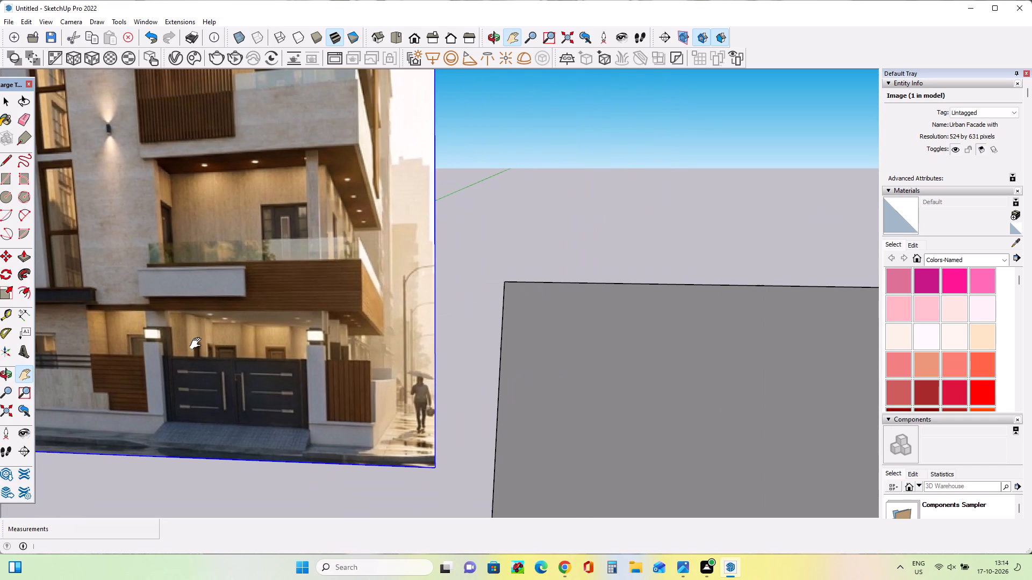
Examine the facade image from the roof canopy and louvered balconies down to the entrance gate.
left_click_drag(255, 231, 284, 367)
left_click_drag(303, 268, 311, 427)
left_click_drag(316, 267, 323, 336)
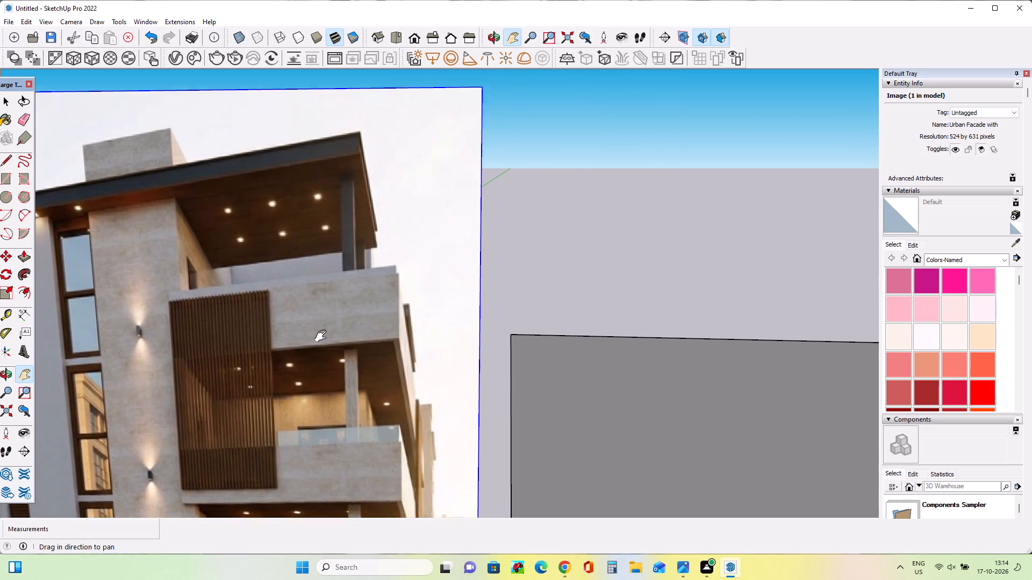
left_click_drag(323, 336, 335, 273)
left_click_drag(327, 445, 328, 435)
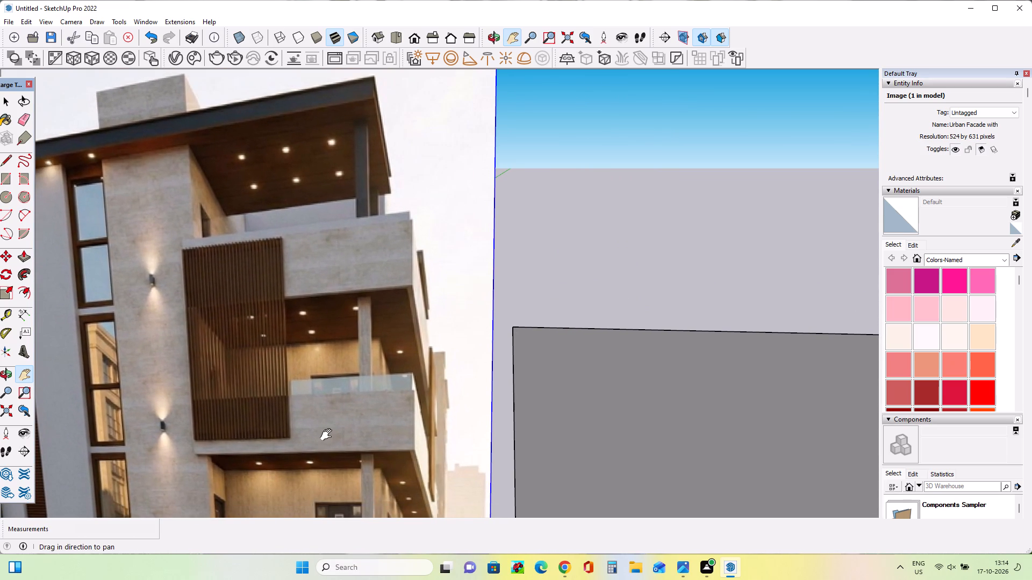
left_click_drag(328, 435, 349, 337)
left_click_drag(332, 441, 324, 310)
left_click_drag(274, 408, 262, 340)
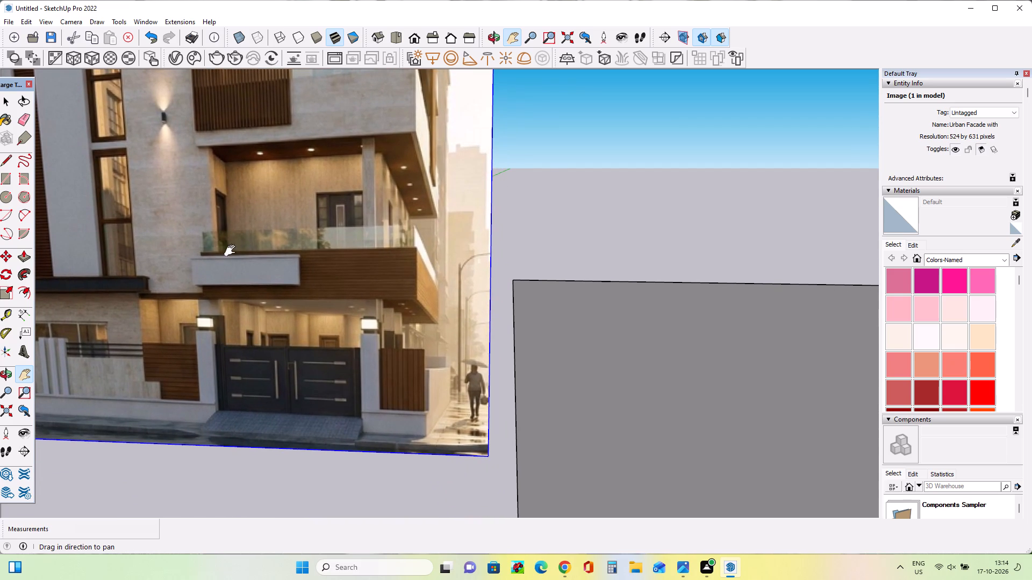
Examine the ground-floor frontage in the facade image: boundary wall, wood panels, gate, ramp and the first-floor balcony.
left_click_drag(313, 414, 374, 368)
left_click_drag(156, 361, 181, 356)
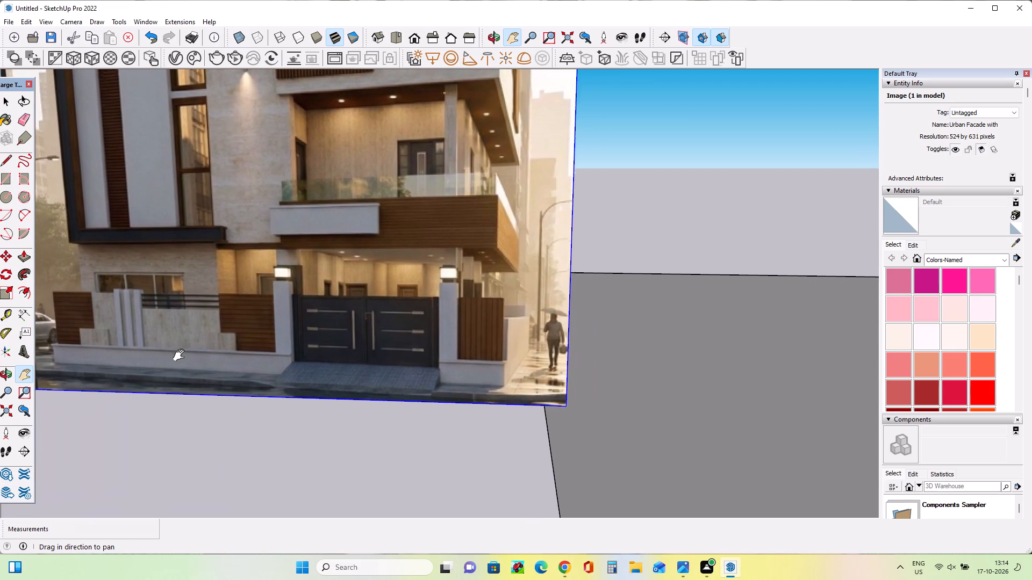
left_click_drag(181, 356, 184, 373)
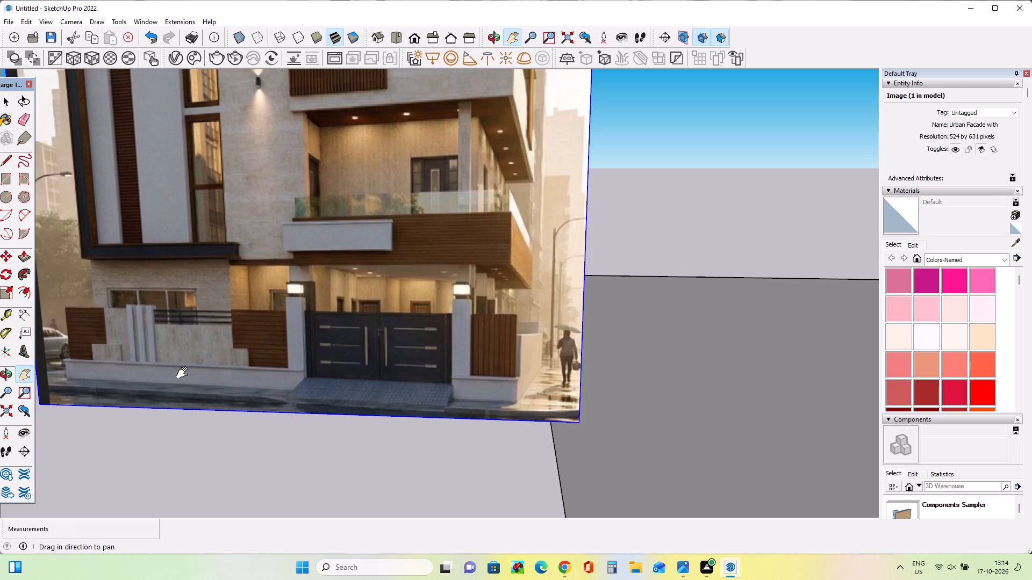
left_click_drag(184, 373, 184, 376)
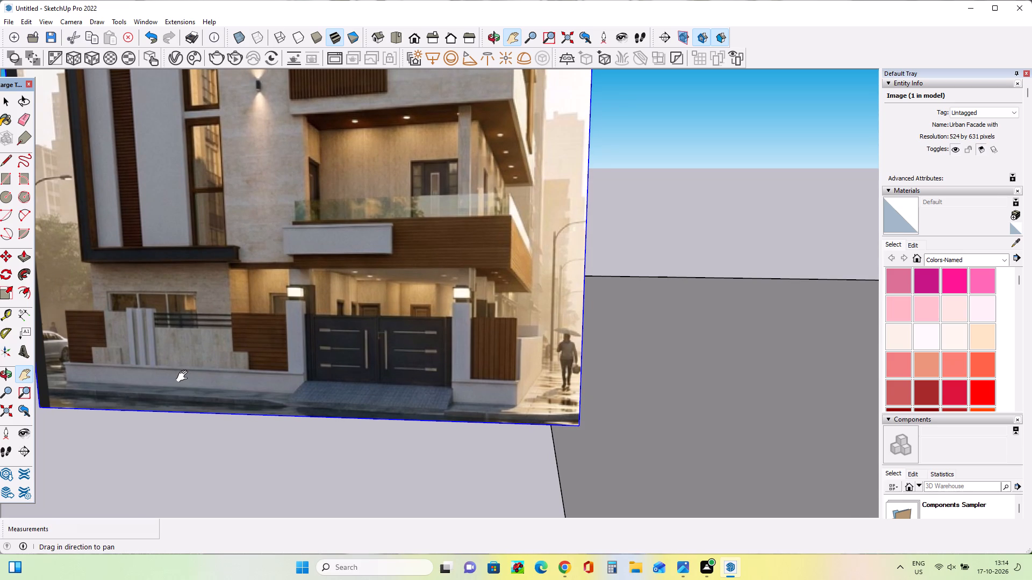
left_click_drag(184, 376, 187, 399)
left_click_drag(390, 355, 273, 367)
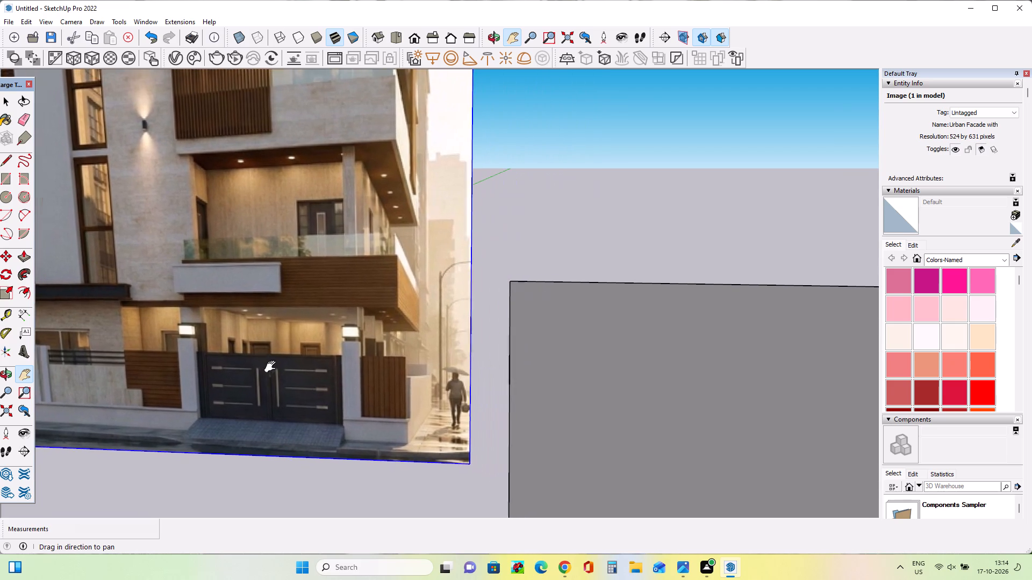
left_click_drag(273, 367, 306, 364)
scroll(223, 334, "up", 4)
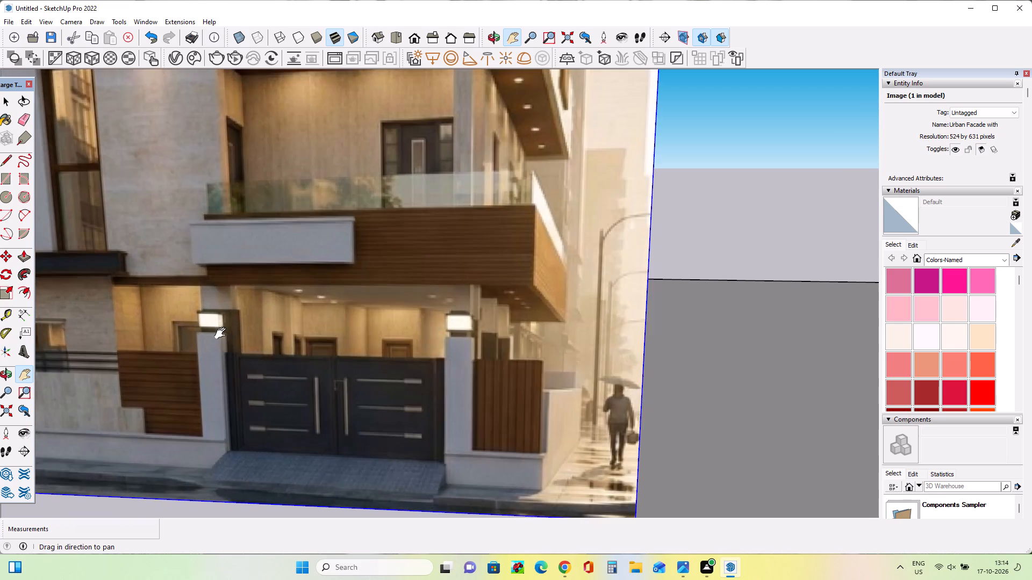
scroll(223, 334, "up", 3)
middle_click_drag(299, 347, 314, 347)
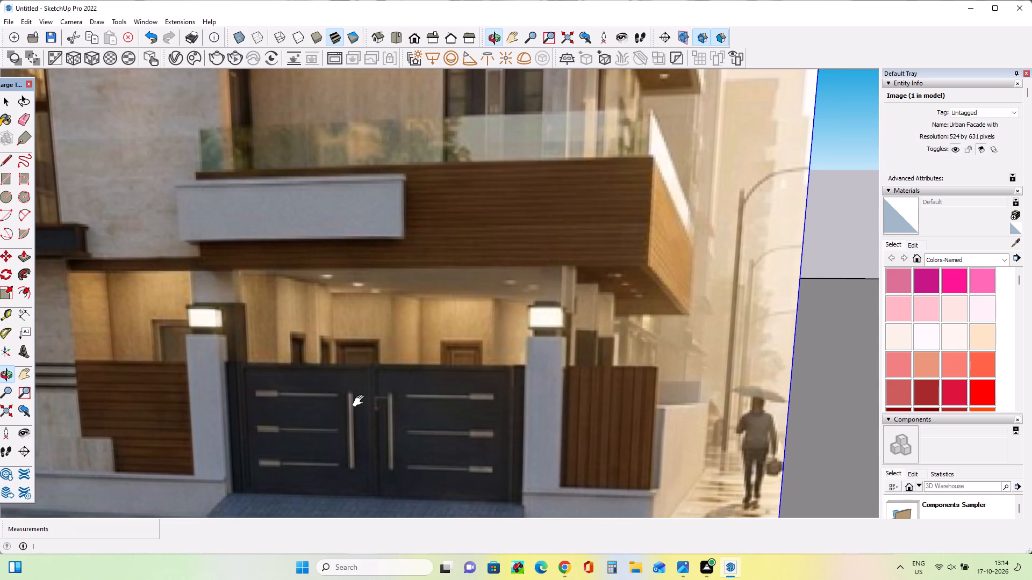
scroll(361, 401, "down", 7)
left_click_drag(95, 395, 151, 355)
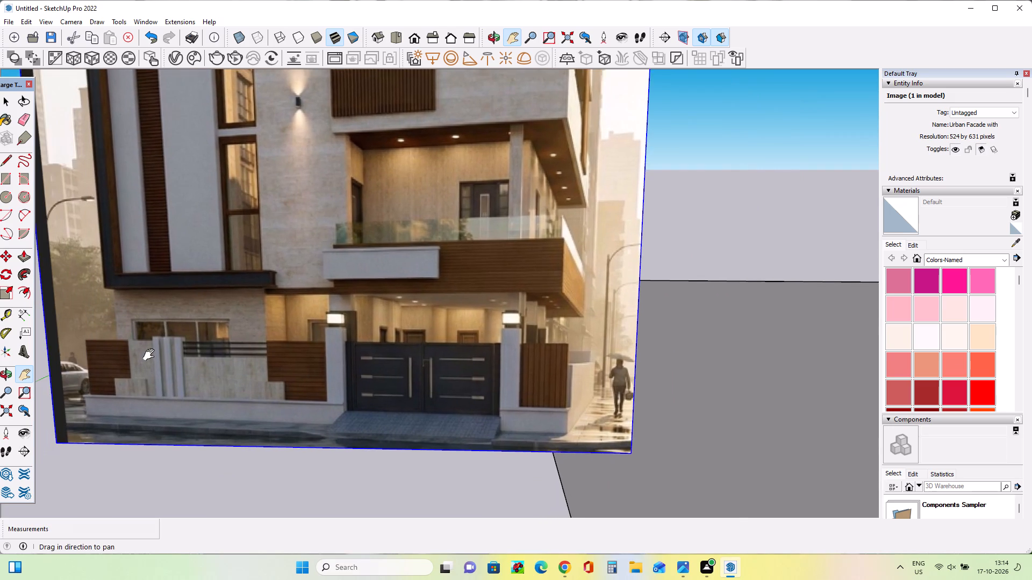
left_click_drag(151, 355, 167, 357)
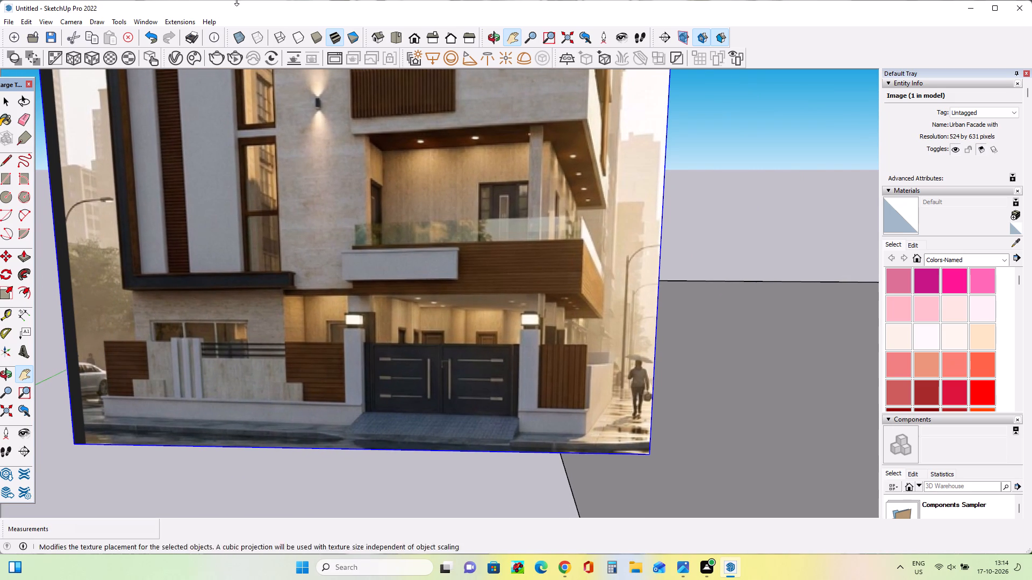
left_click_drag(332, 356, 400, 378)
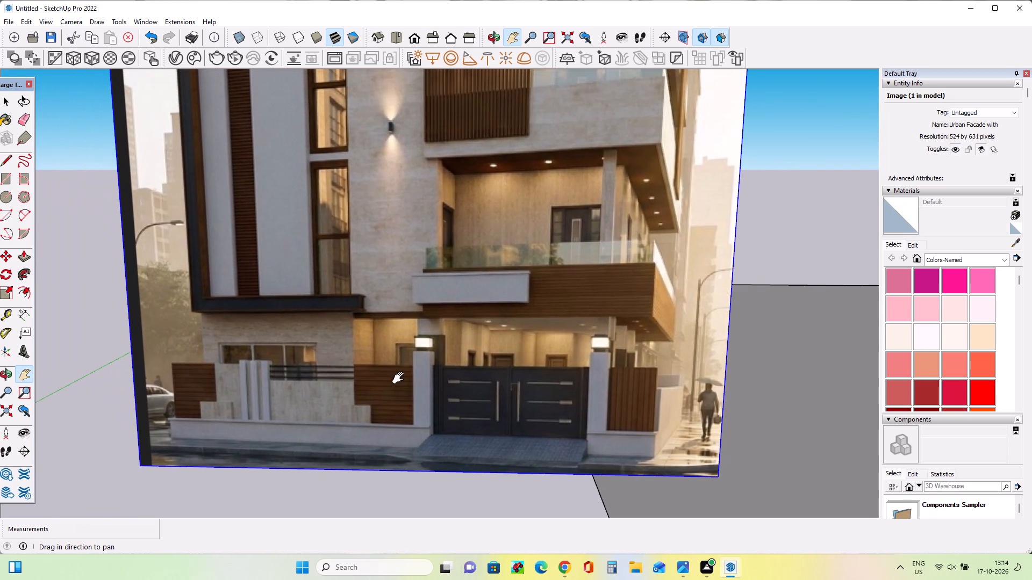
left_click_drag(517, 338, 456, 325)
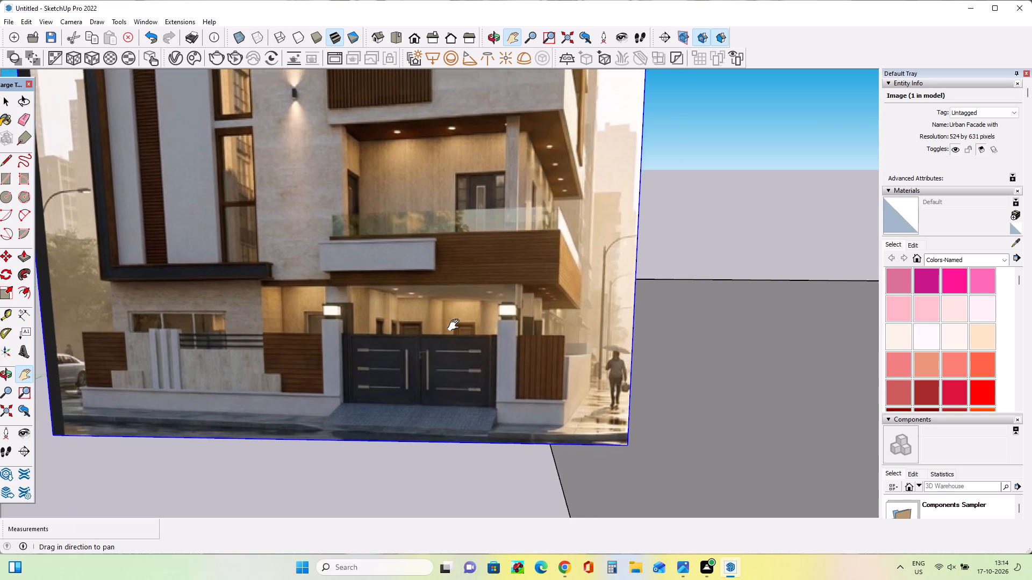
left_click_drag(456, 325, 435, 316)
Examine the gate, lamp pillars and the porch area behind them in the facade image at close range.
scroll(529, 327, "down", 3)
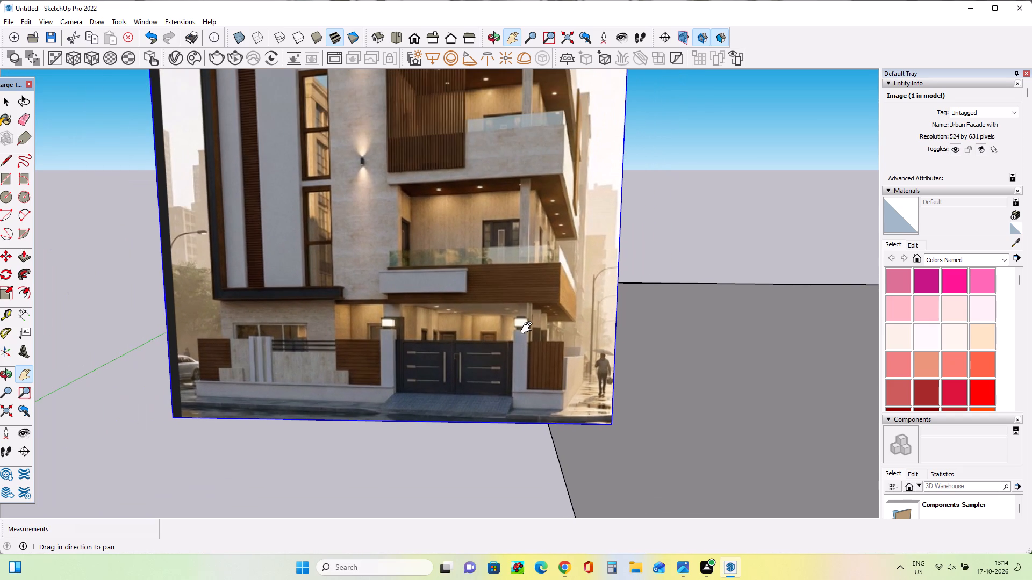
scroll(422, 315, "up", 5)
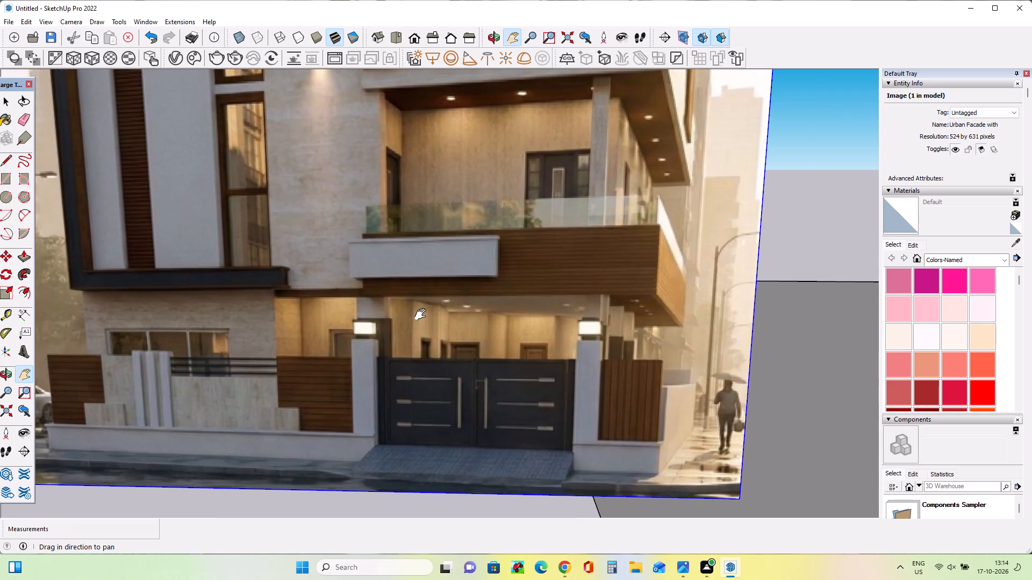
scroll(422, 315, "up", 1)
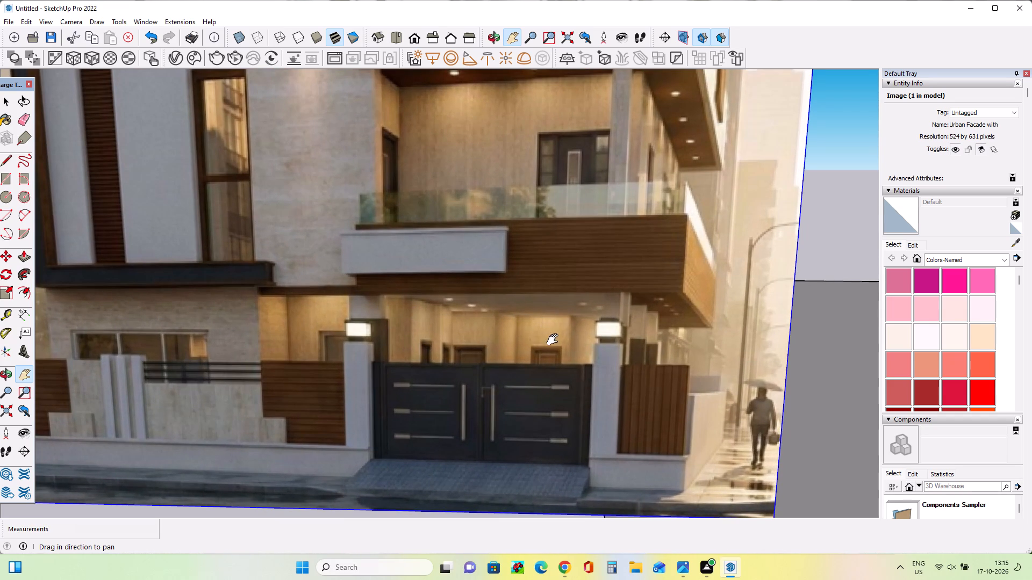
scroll(450, 337, "up", 5)
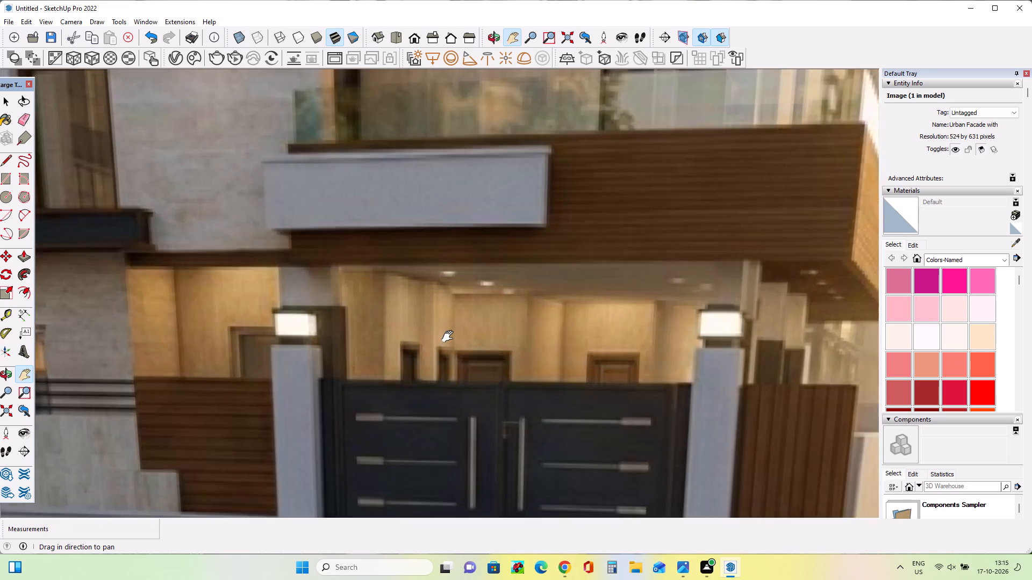
scroll(450, 337, "up", 4)
scroll(449, 335, "down", 6)
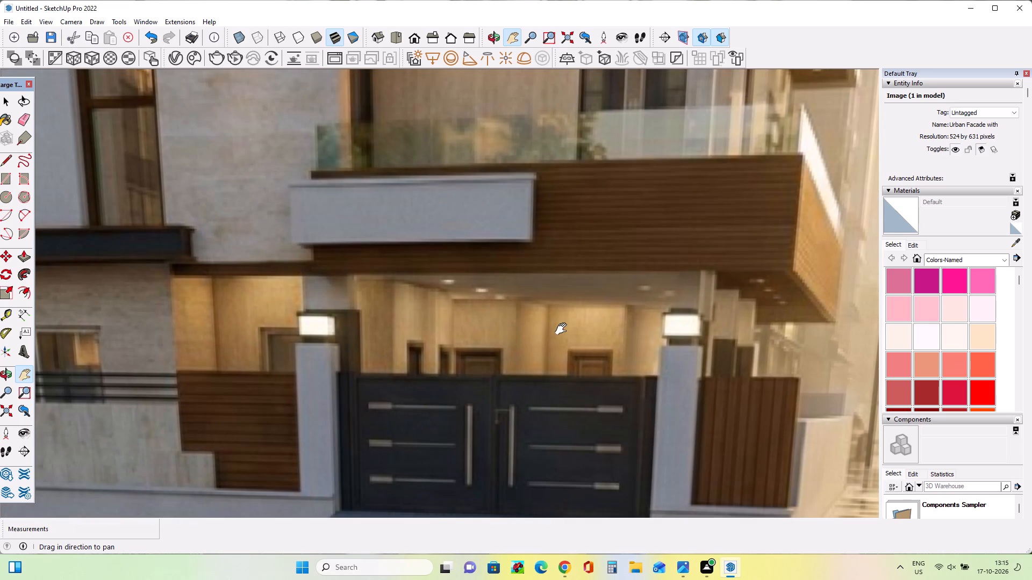
left_click_drag(563, 329, 460, 298)
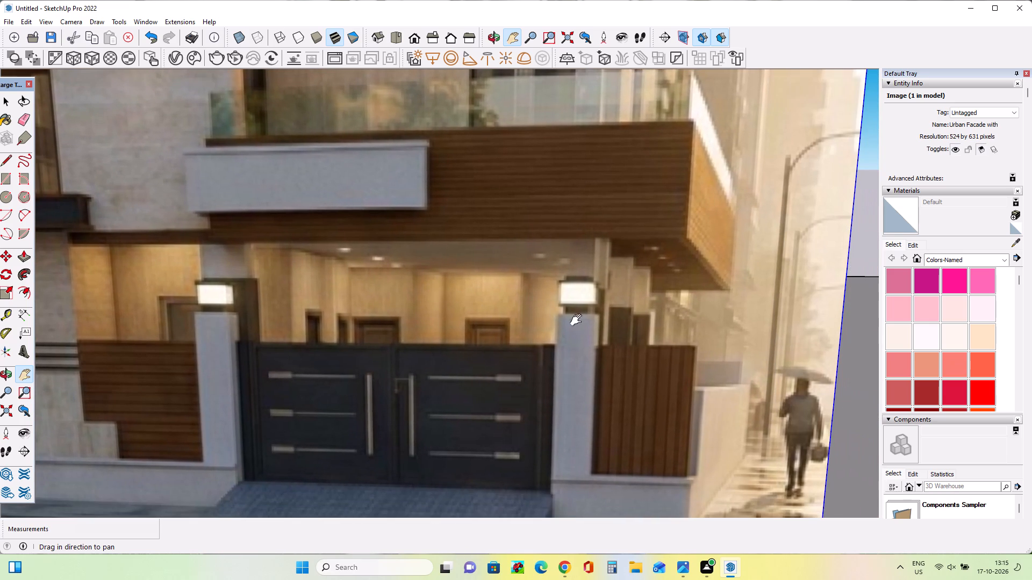
middle_click_drag(613, 334, 532, 284)
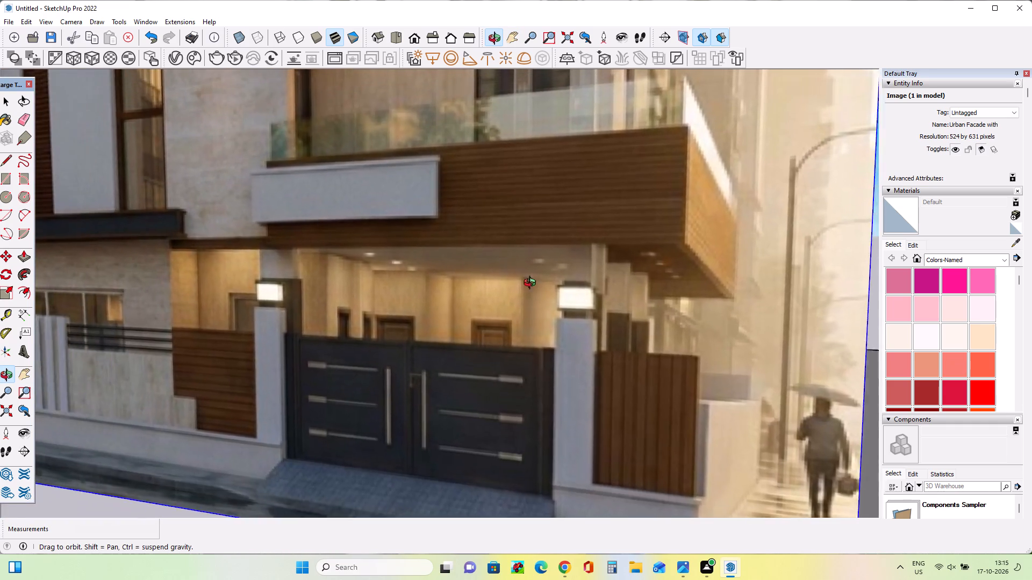
middle_click_drag(532, 284, 583, 241)
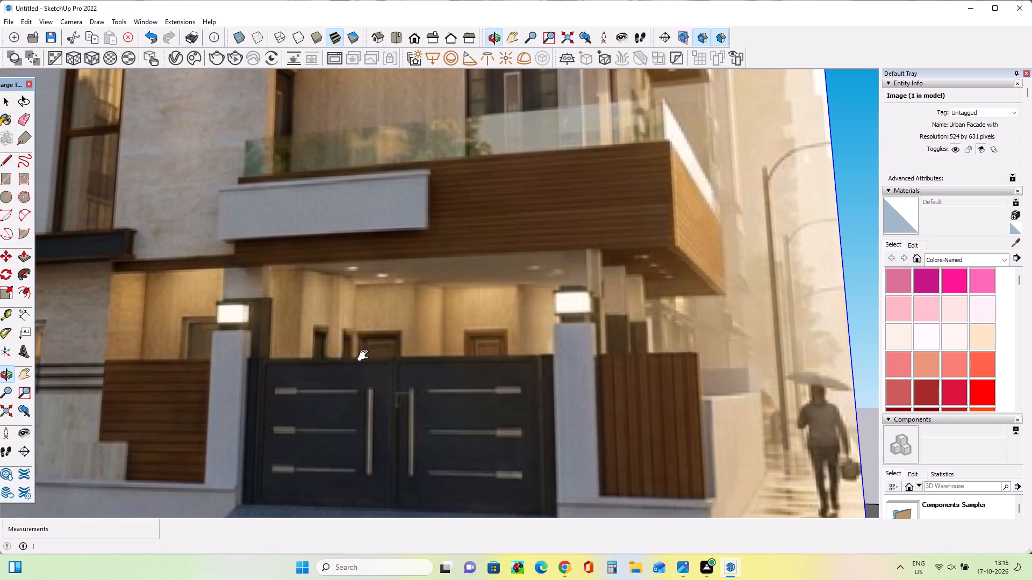
scroll(375, 306, "down", 3)
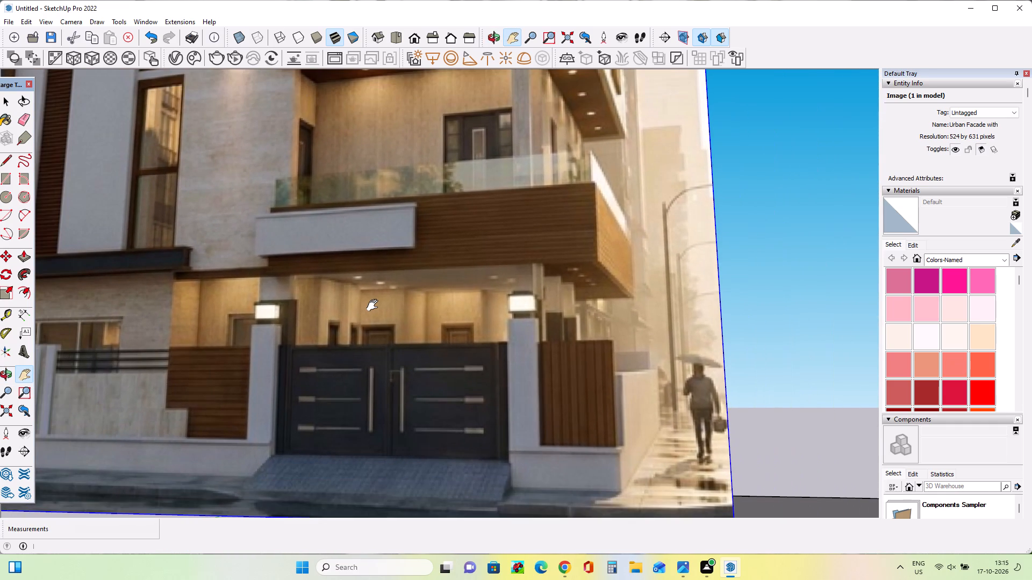
middle_click_drag(205, 349, 293, 340)
scroll(293, 340, "down", 1)
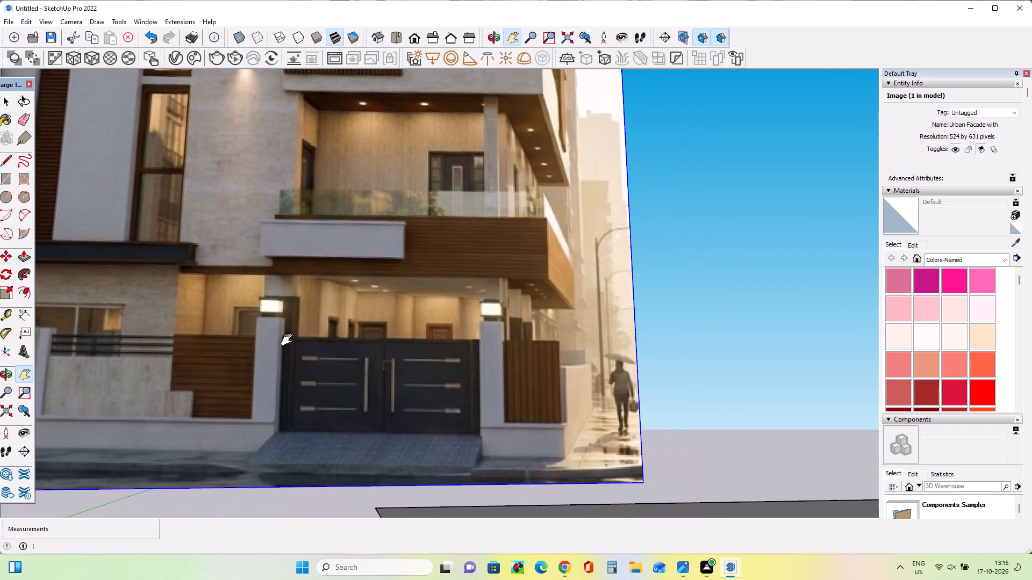
Scale the whole facade image up uniformly from its upper corner by a factor of about 1.5.
scroll(289, 340, "down", 3)
scroll(161, 340, "down", 11)
scroll(214, 336, "down", 5)
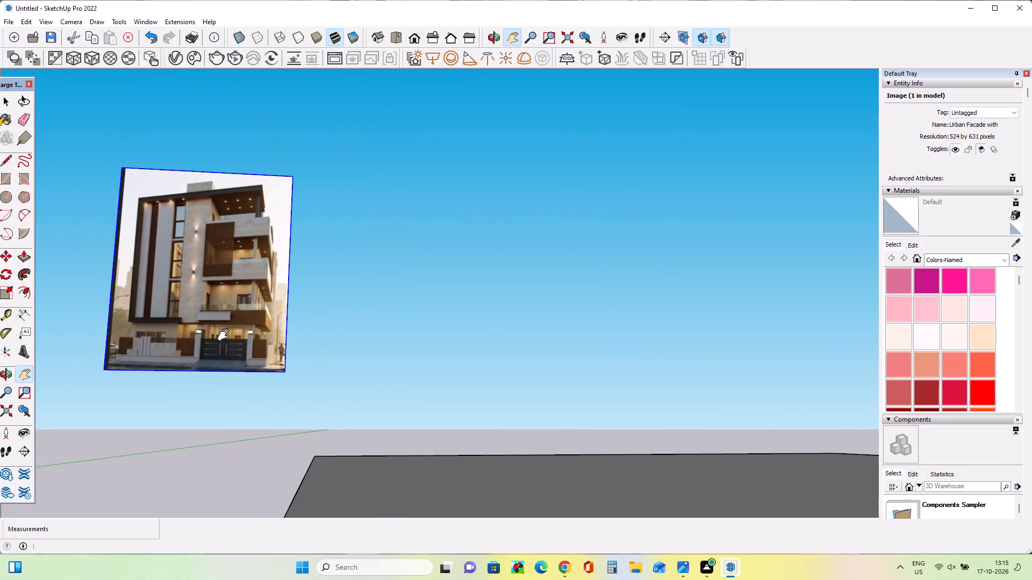
scroll(228, 335, "down", 3)
left_click(4, 295)
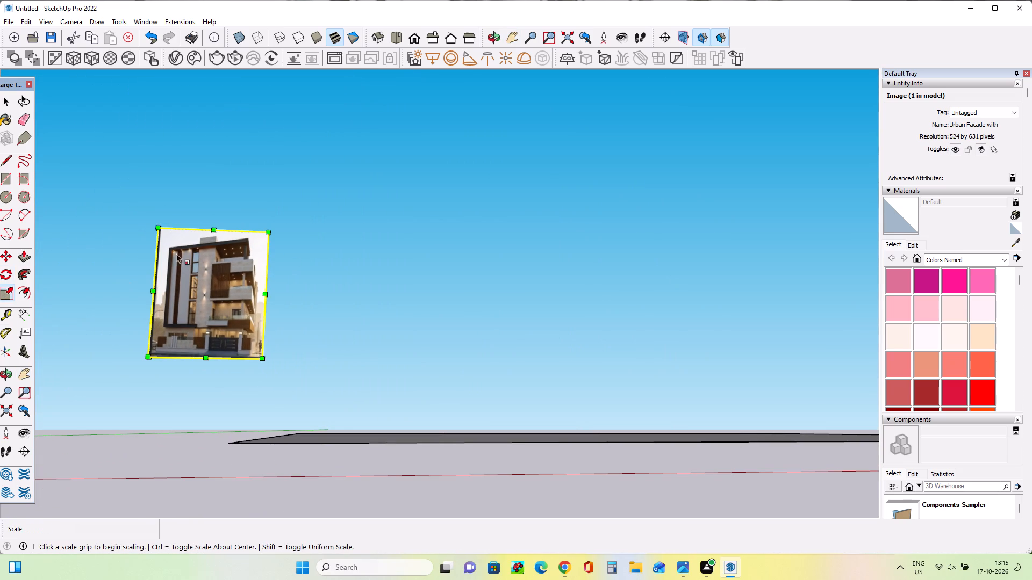
left_click(159, 221)
left_click_drag(155, 225, 123, 129)
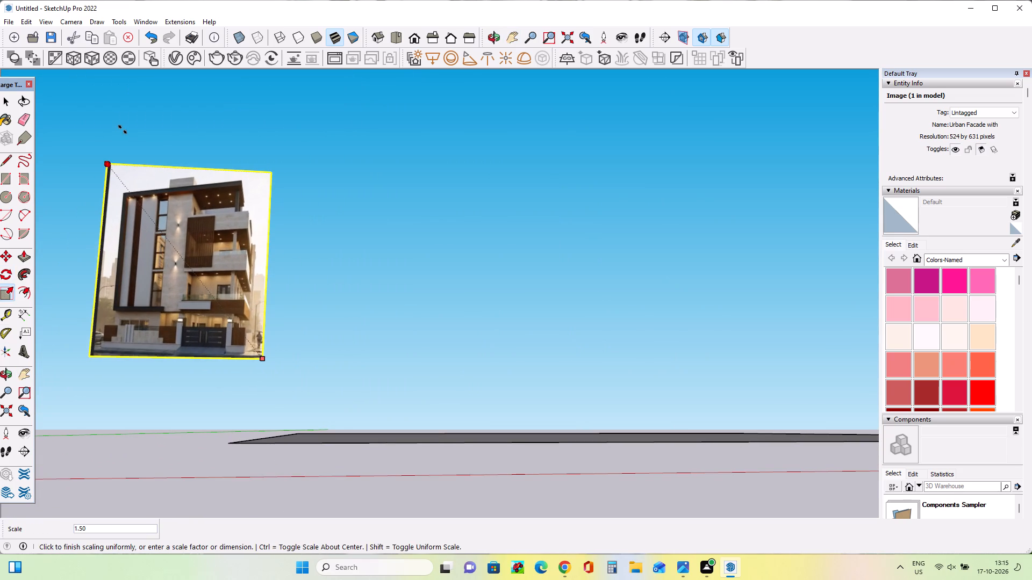
left_click_drag(123, 129, 122, 128)
Stretch the facade image upward from its top edge by a factor of about 1.3.
left_click(184, 169)
left_click_drag(190, 165, 199, 120)
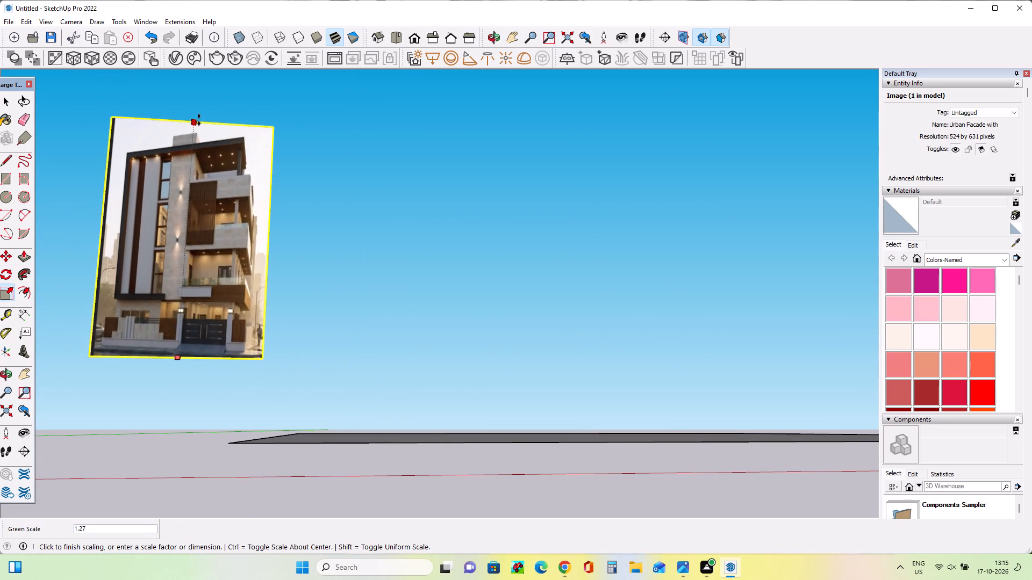
left_click_drag(199, 120, 199, 114)
Move the facade image down about 11' 5" so its base sits level beside the ground rectangle.
middle_click_drag(324, 350, 354, 466)
scroll(324, 350, "down", 1)
middle_click_drag(354, 460, 284, 359)
scroll(296, 374, "down", 3)
middle_click_drag(300, 386, 314, 431)
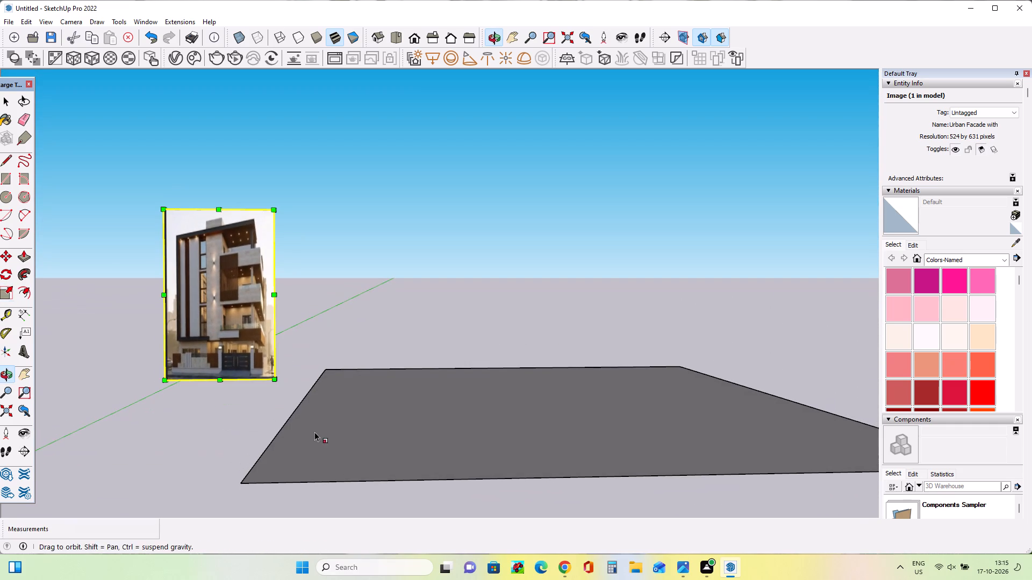
left_click(5, 257)
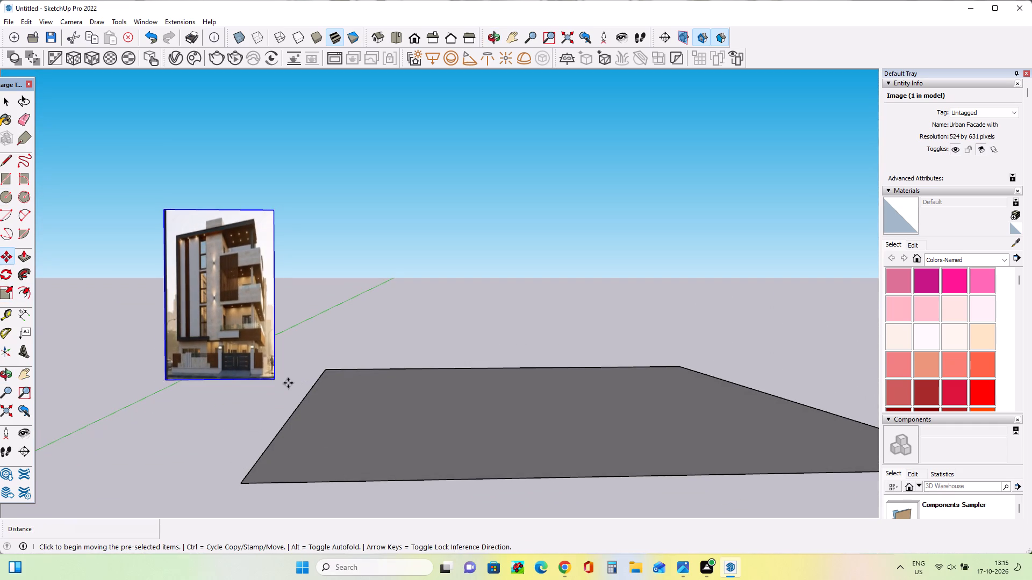
left_click(267, 373)
left_click(261, 472)
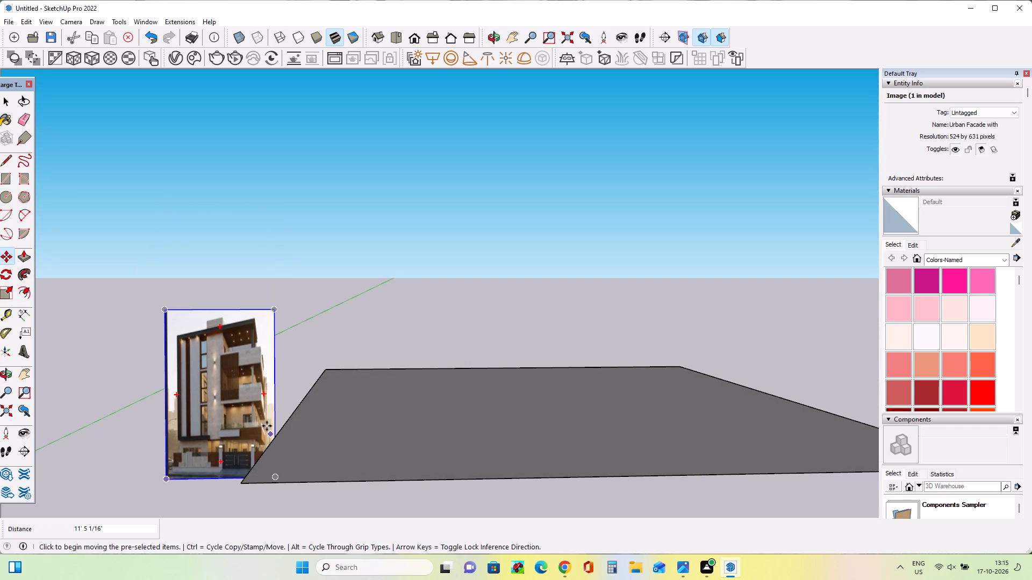
Look over the lowered facade image and the ground rectangle together to compare their position and proportions.
scroll(267, 425, "up", 4)
scroll(171, 418, "up", 4)
left_click(25, 367)
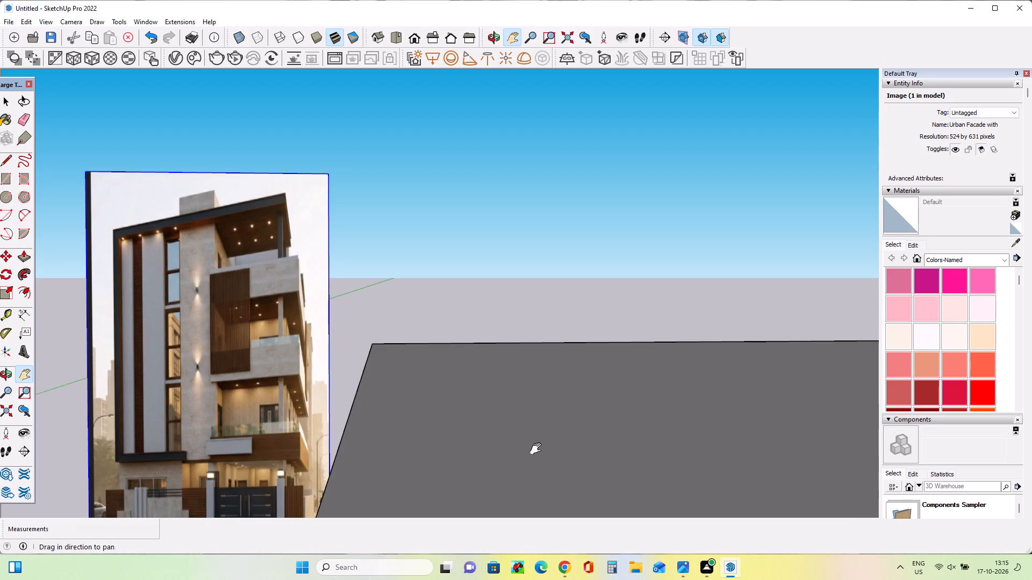
left_click_drag(538, 449, 430, 372)
middle_click_drag(478, 408, 489, 434)
scroll(489, 433, "down", 4)
middle_click(489, 434)
middle_click_drag(420, 436, 420, 439)
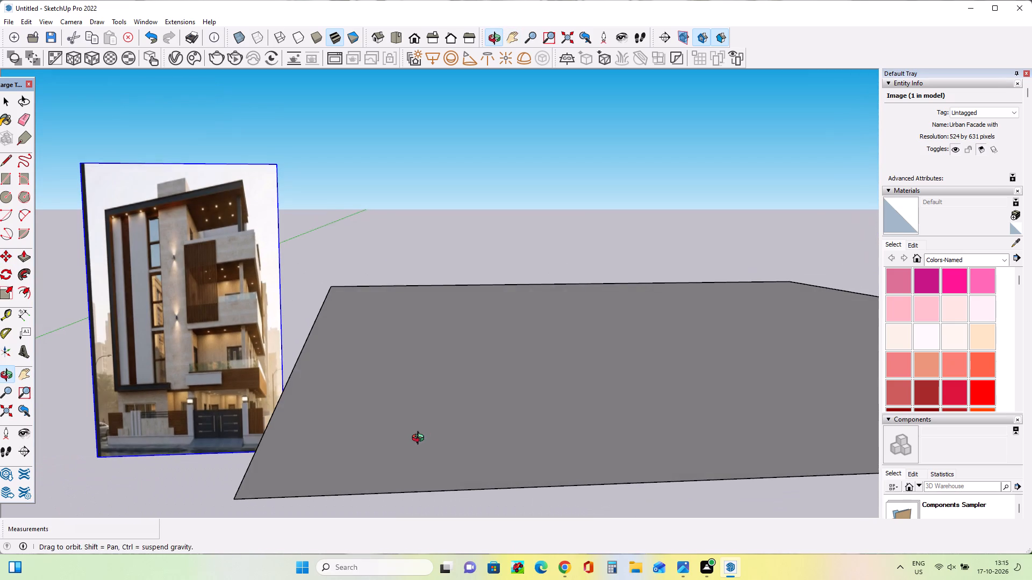
middle_click_drag(420, 439, 420, 445)
scroll(363, 427, "down", 1)
left_click_drag(397, 414, 302, 394)
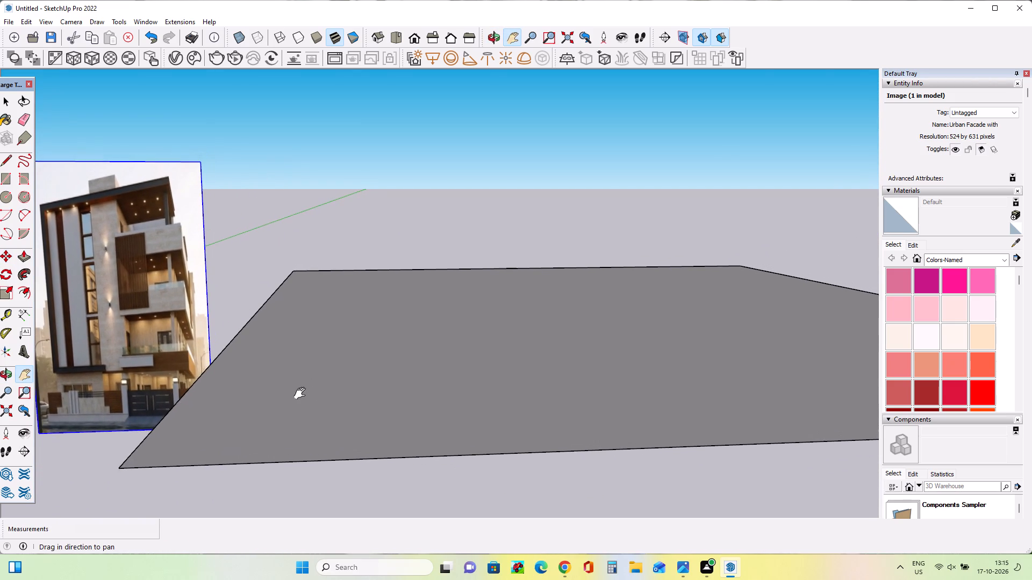
left_click_drag(302, 394, 302, 395)
middle_click_drag(449, 415, 447, 439)
left_click_drag(418, 436, 381, 423)
middle_click_drag(462, 379, 465, 390)
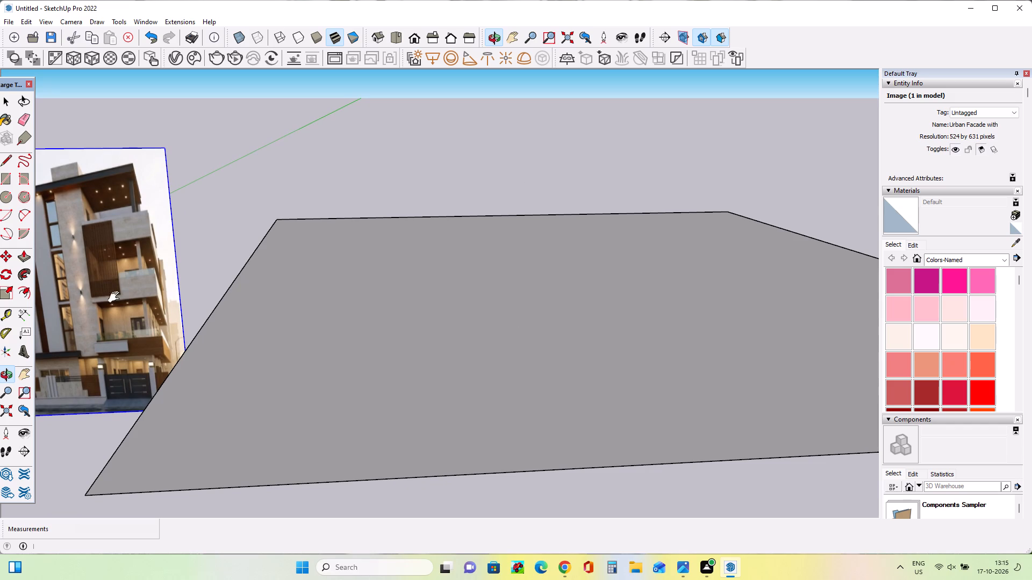
left_click_drag(241, 368, 235, 356)
Examine the entrance gate, lamp pillar, side wood panel and balcony overhang in the facade image beside the ground rectangle.
scroll(113, 341, "up", 3)
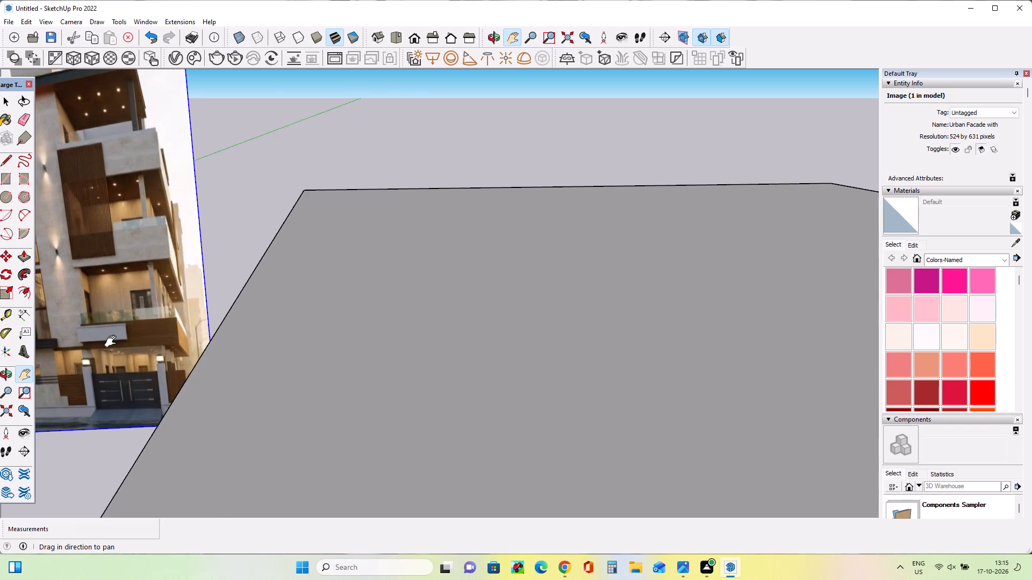
scroll(113, 342, "up", 10)
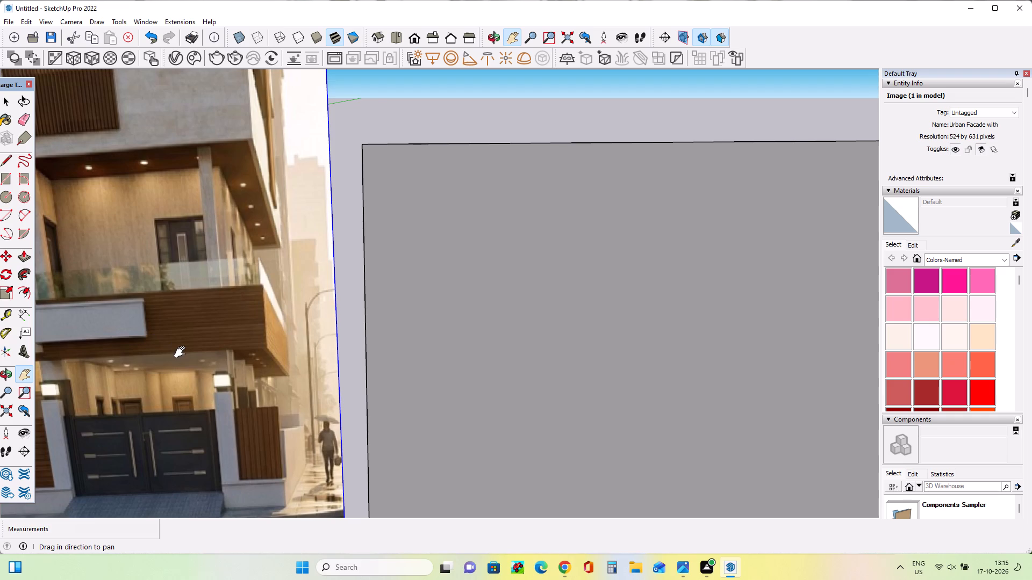
scroll(182, 352, "down", 3)
scroll(227, 386, "up", 1)
scroll(227, 386, "down", 1)
scroll(227, 386, "up", 2)
scroll(227, 386, "down", 3)
scroll(227, 386, "up", 3)
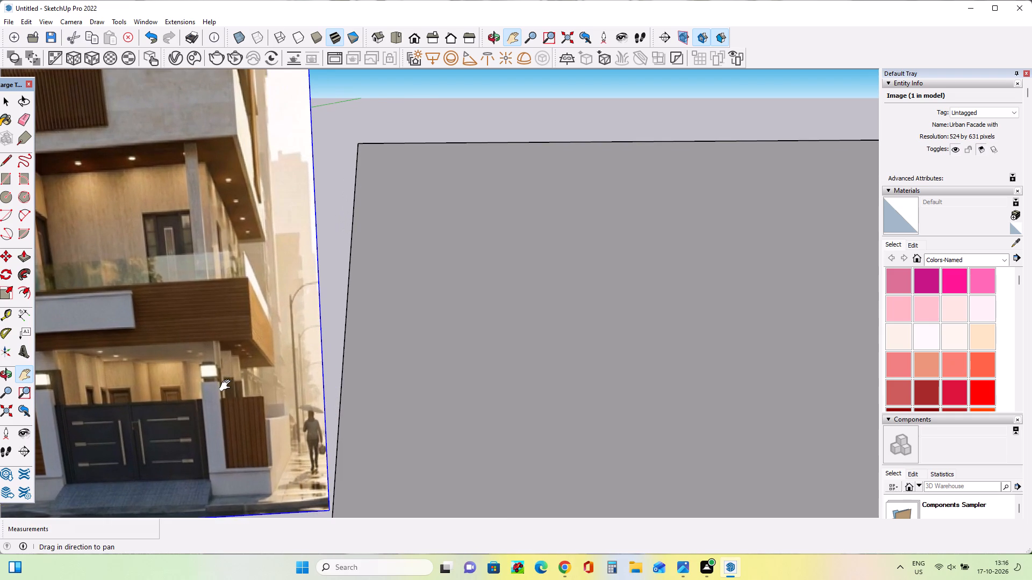
scroll(227, 385, "up", 4)
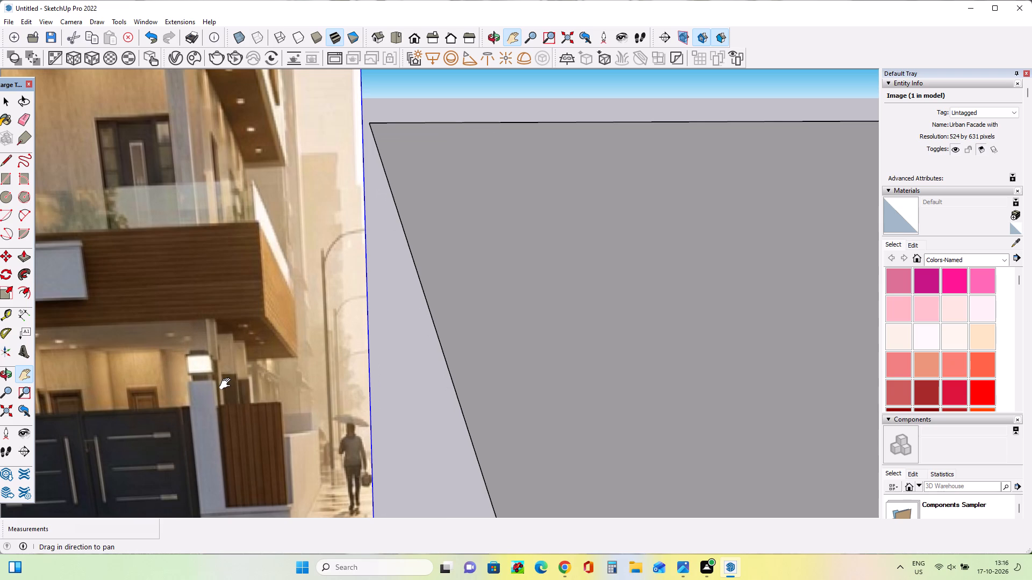
Draw a rectangle about 22' 4" by 70' 4" across the far end of the ground rectangle, splitting off a strip.
scroll(227, 383, "up", 2)
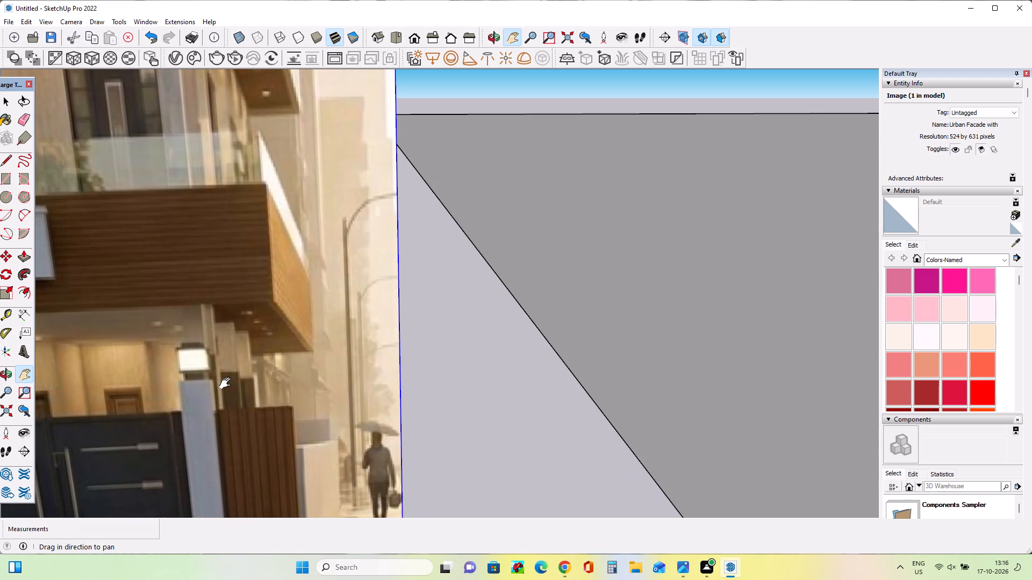
scroll(227, 383, "down", 3)
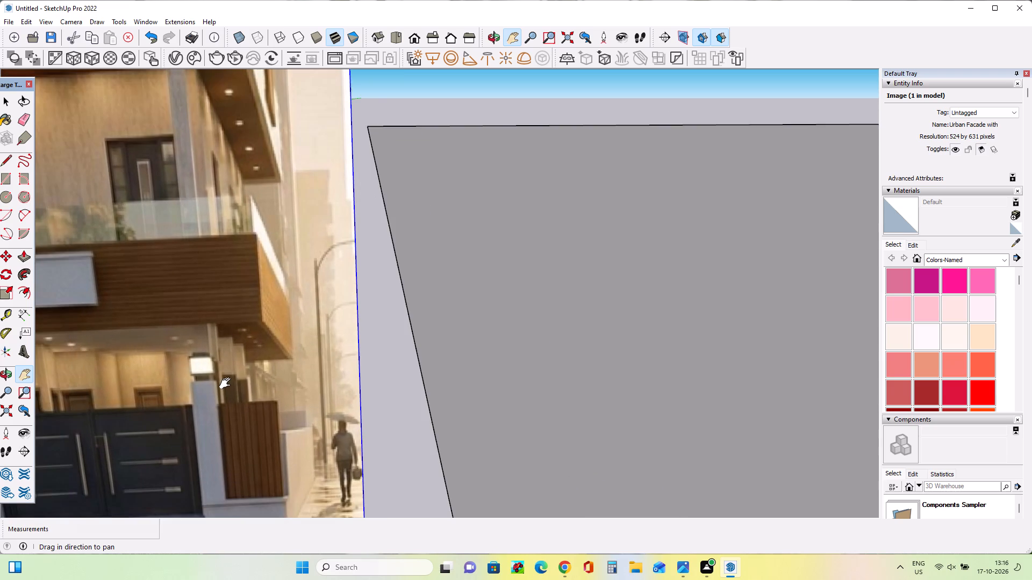
scroll(227, 383, "down", 16)
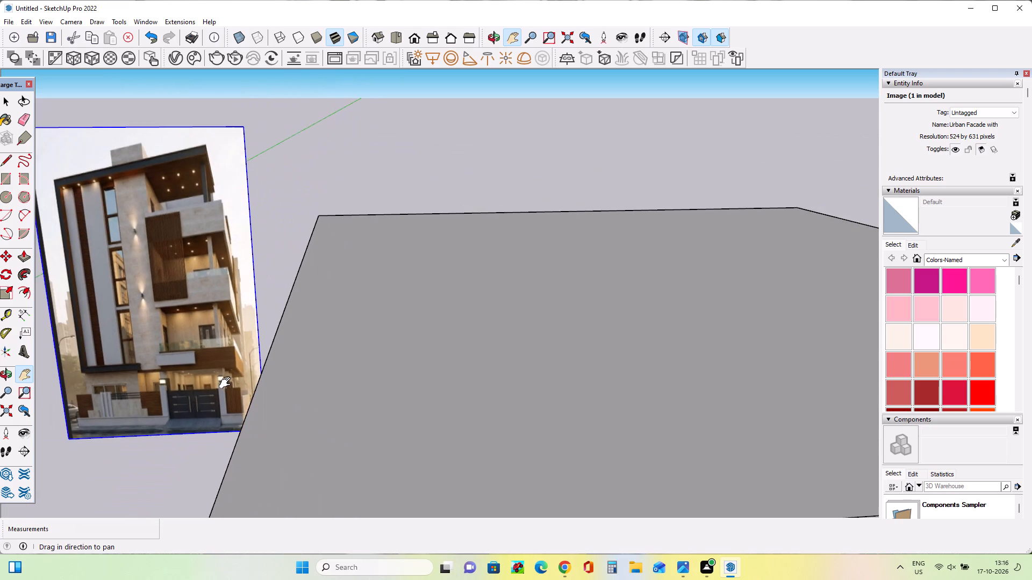
scroll(227, 383, "down", 7)
middle_click_drag(723, 337, 725, 359)
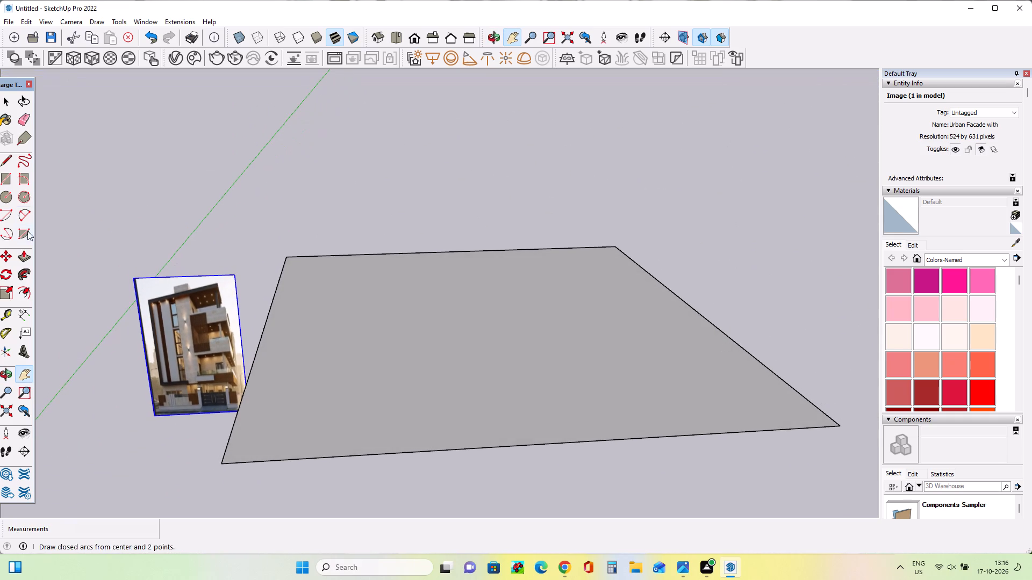
left_click(3, 178)
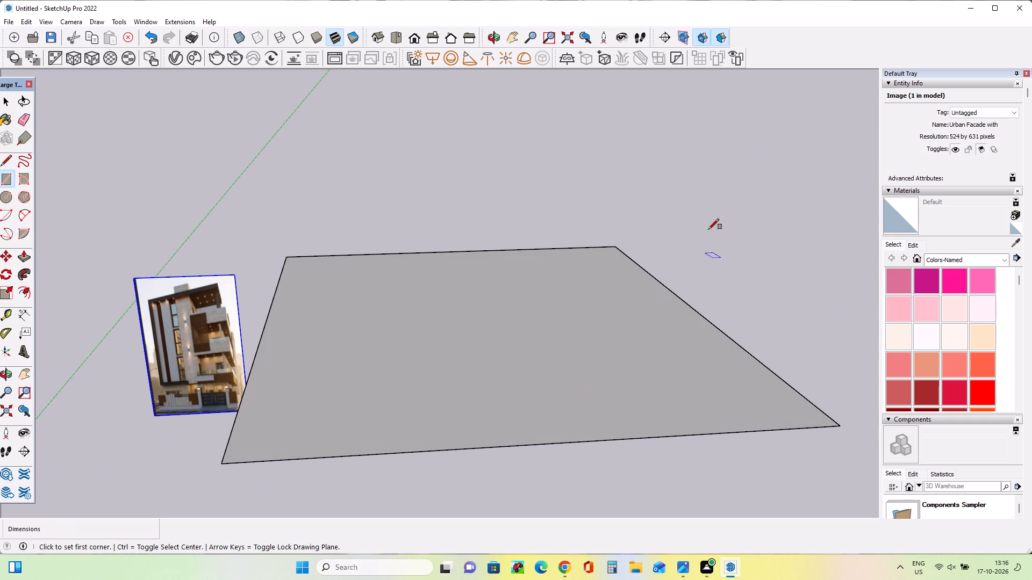
left_click(649, 277)
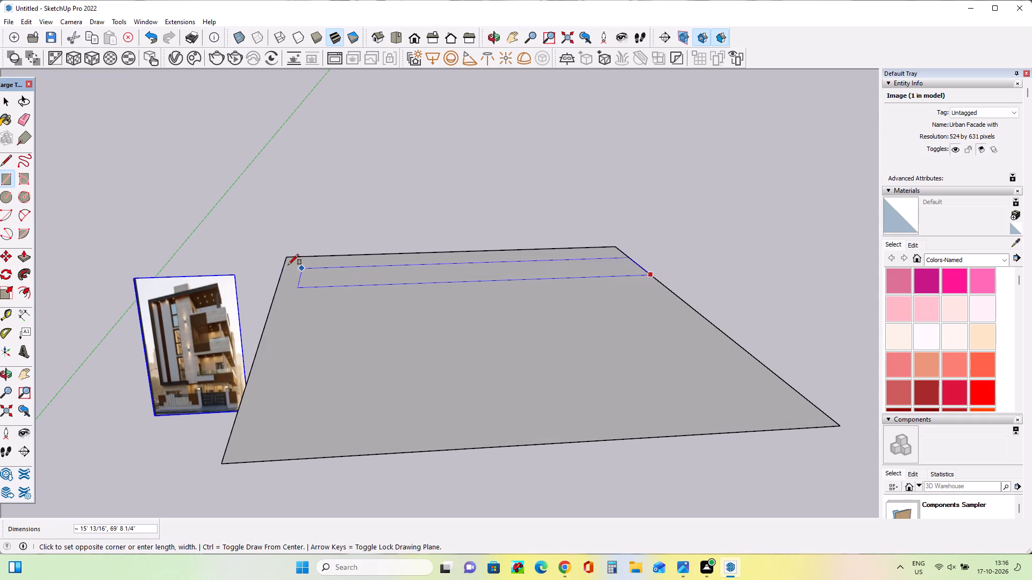
left_click(285, 254)
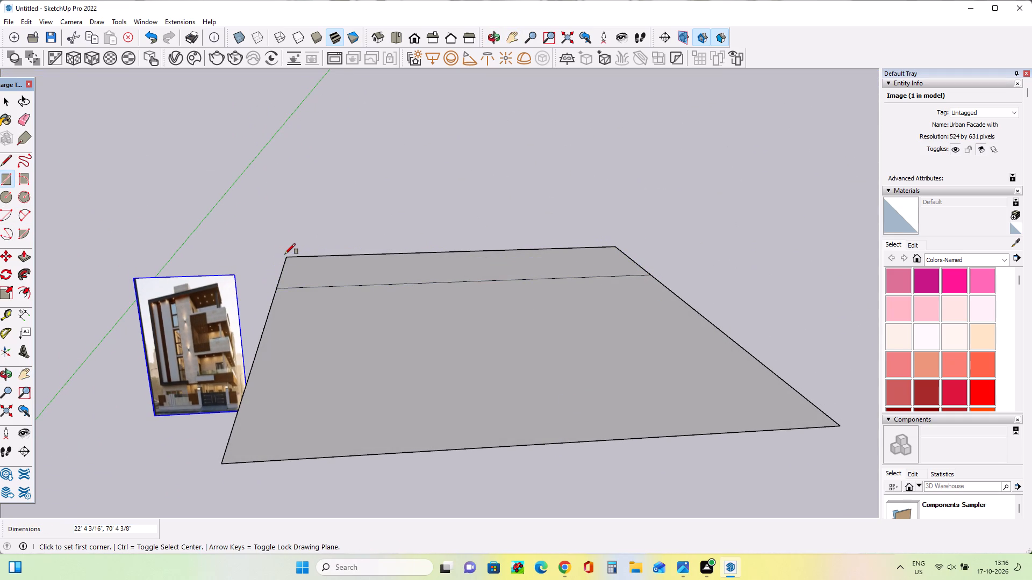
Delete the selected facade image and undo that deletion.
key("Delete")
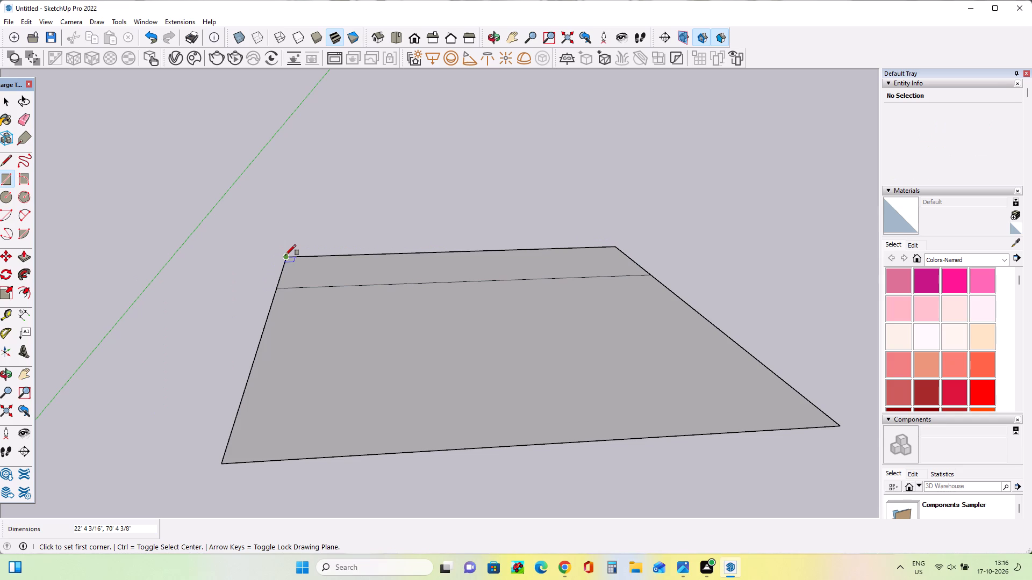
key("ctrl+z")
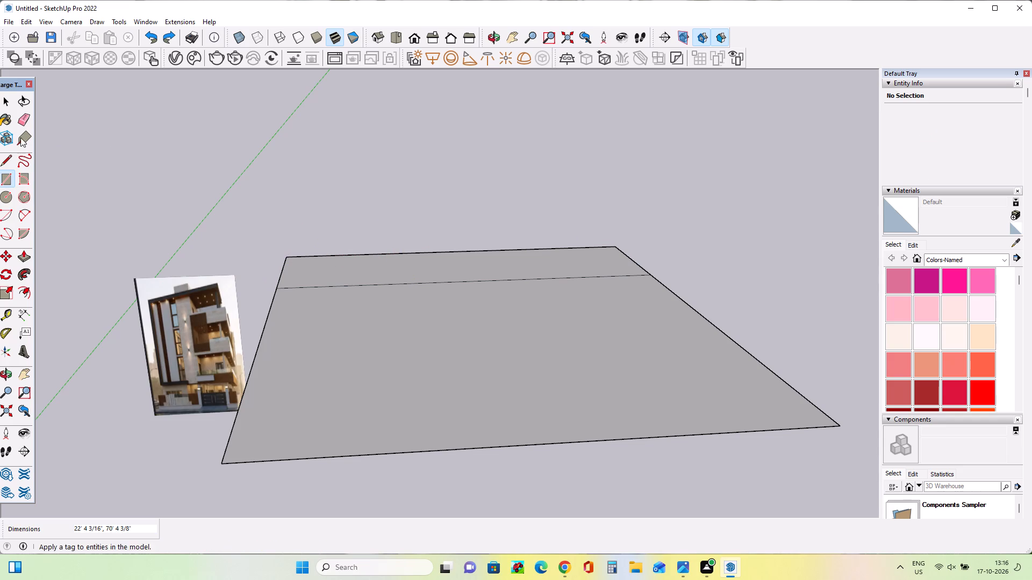
Erase the far strip's outer edge and its two leftover side edges to shorten the ground rectangle.
left_click(26, 121)
left_click_drag(326, 253, 381, 267)
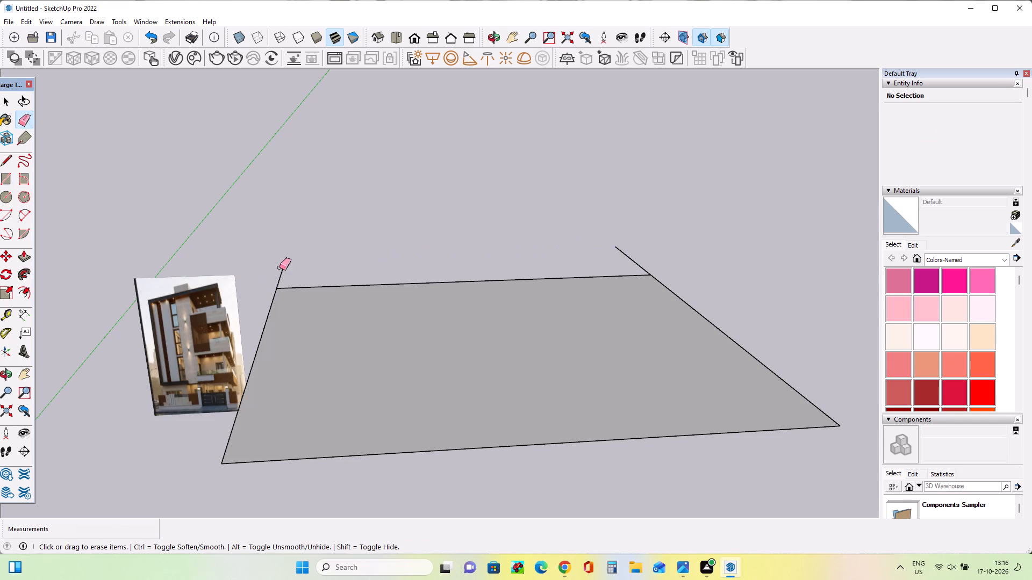
left_click_drag(279, 267, 288, 269)
left_click_drag(622, 260, 679, 260)
Examine the entrance gate, lamp pillars and side wood panel in the facade image with the Rectangle tool ready.
middle_click_drag(640, 373, 633, 365)
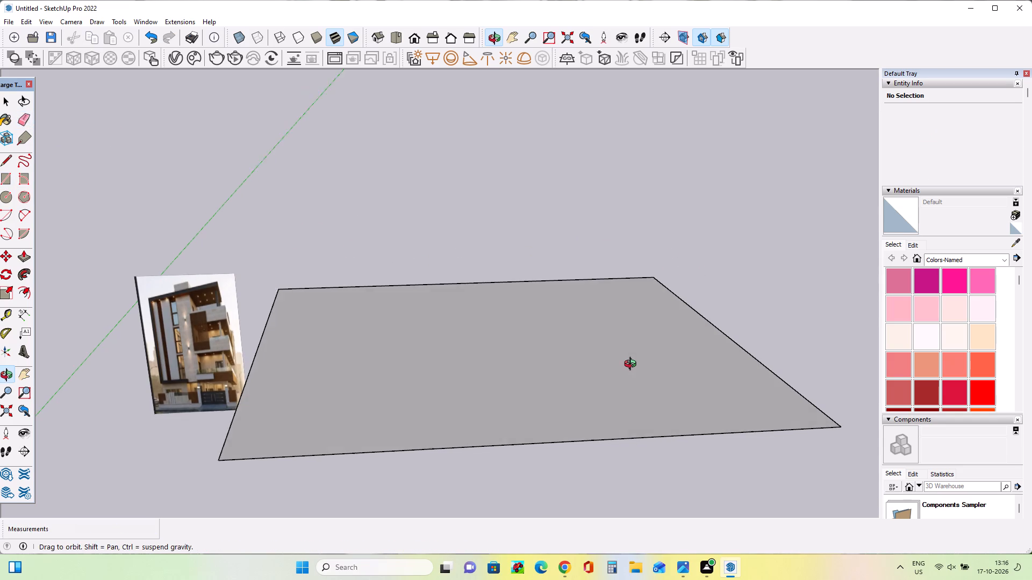
middle_click_drag(633, 365, 632, 365)
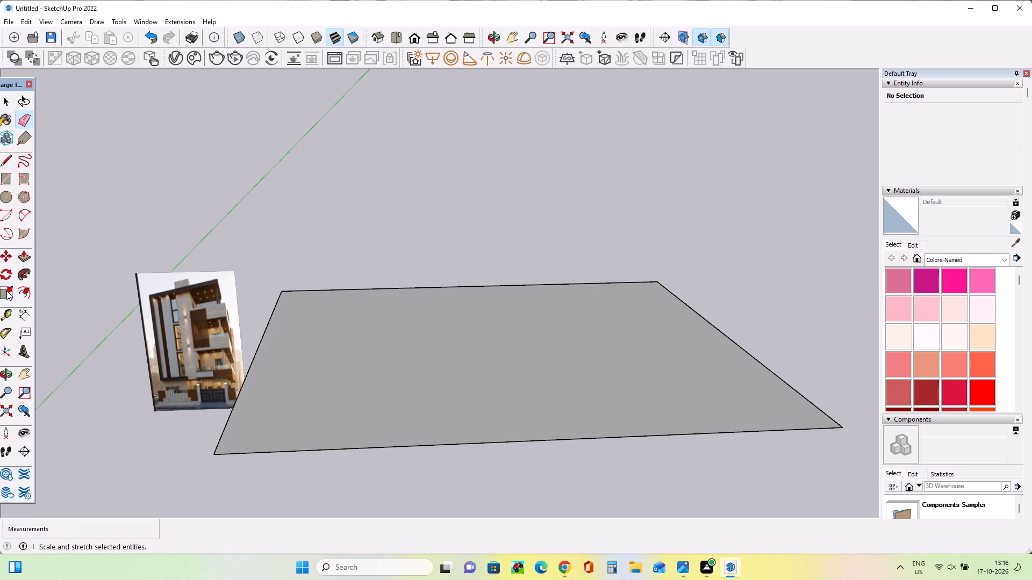
left_click(5, 176)
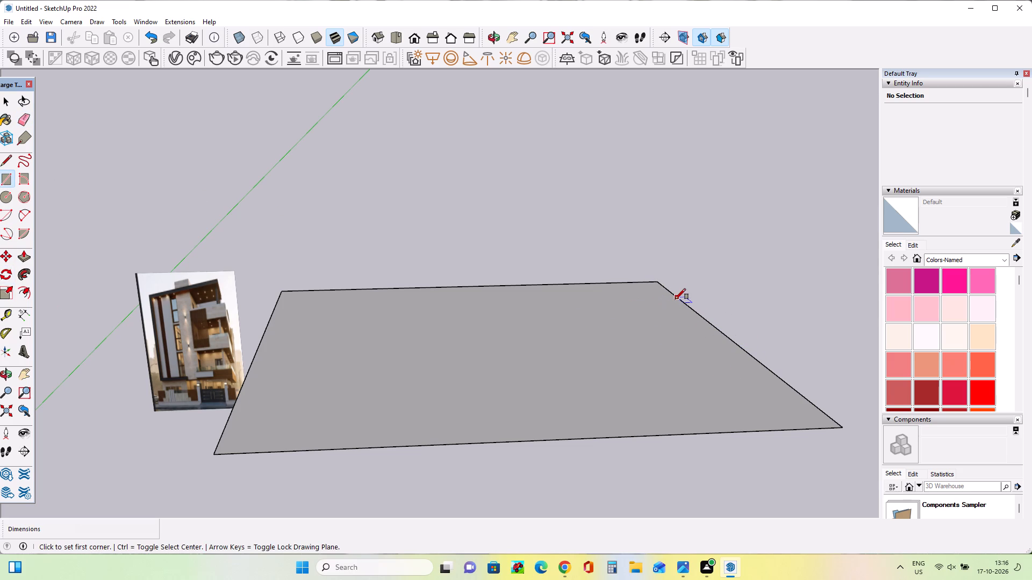
scroll(167, 407, "up", 12)
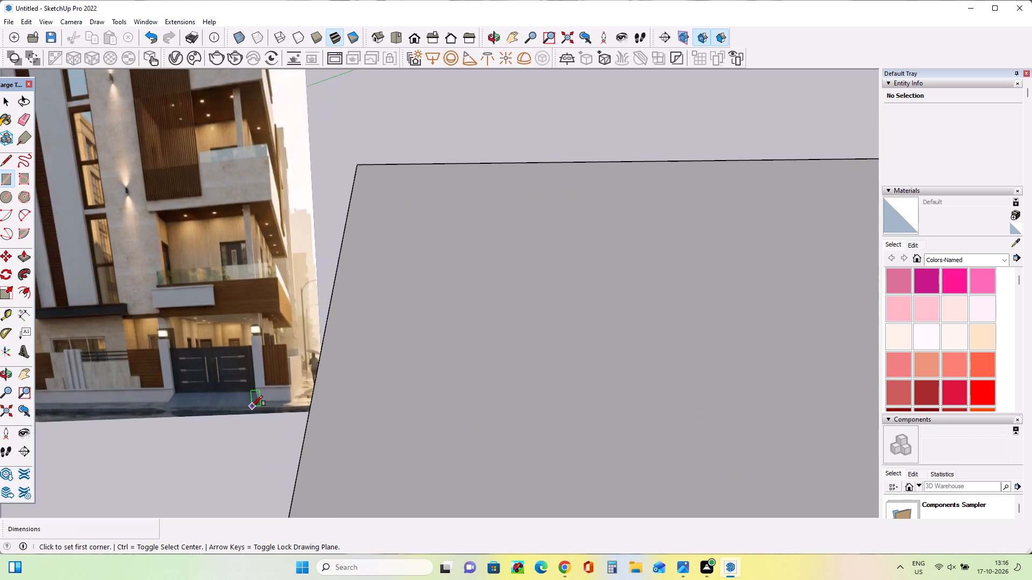
scroll(252, 406, "up", 3)
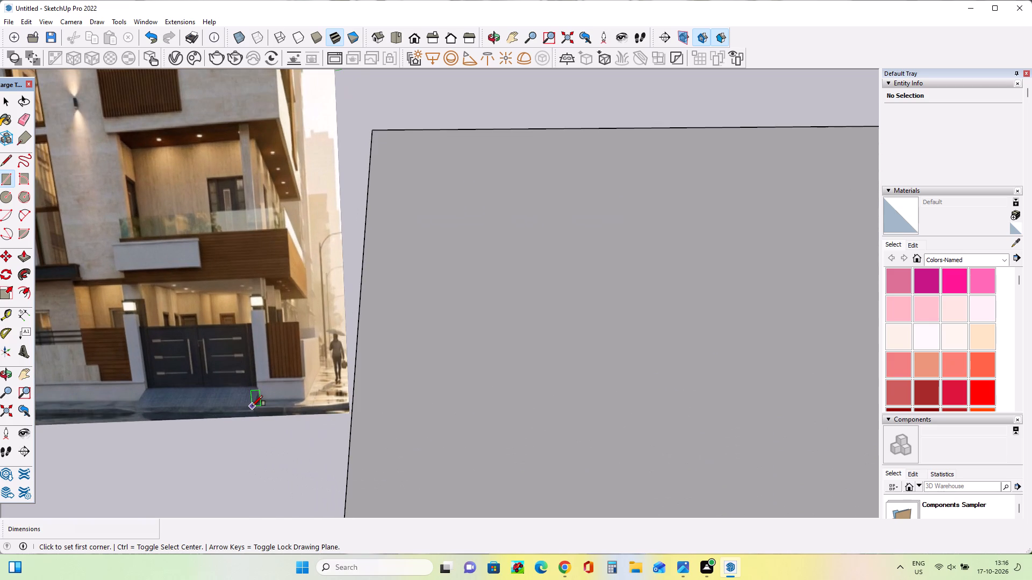
scroll(275, 333, "up", 5)
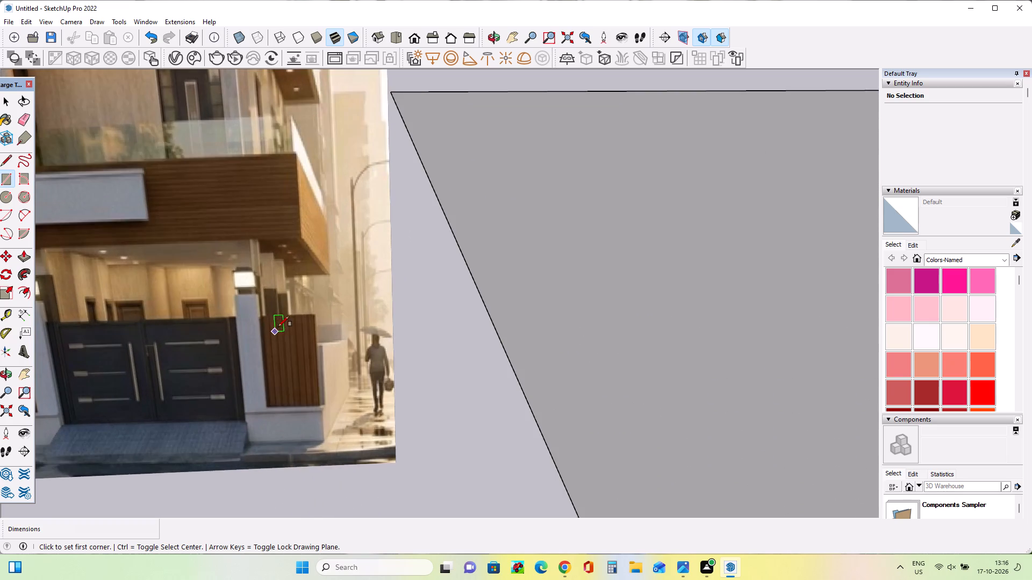
scroll(281, 321, "up", 6)
scroll(283, 320, "down", 1)
scroll(283, 320, "up", 2)
scroll(283, 320, "down", 12)
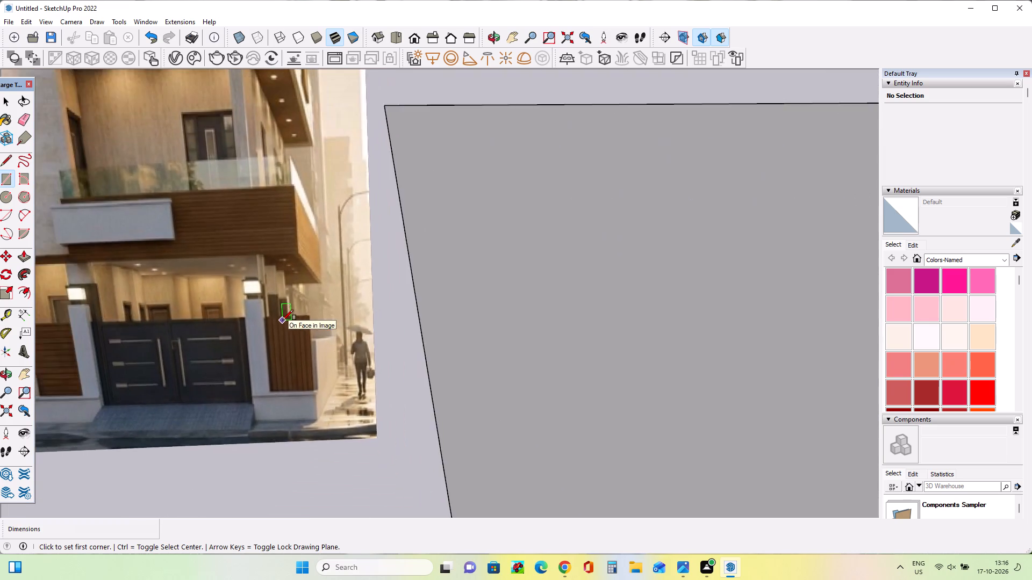
scroll(283, 320, "down", 5)
scroll(283, 320, "up", 1)
scroll(283, 320, "down", 16)
Draw a narrow rectangle along the full length of the ground rectangle's side opposite the facade image.
middle_click_drag(606, 338, 604, 365)
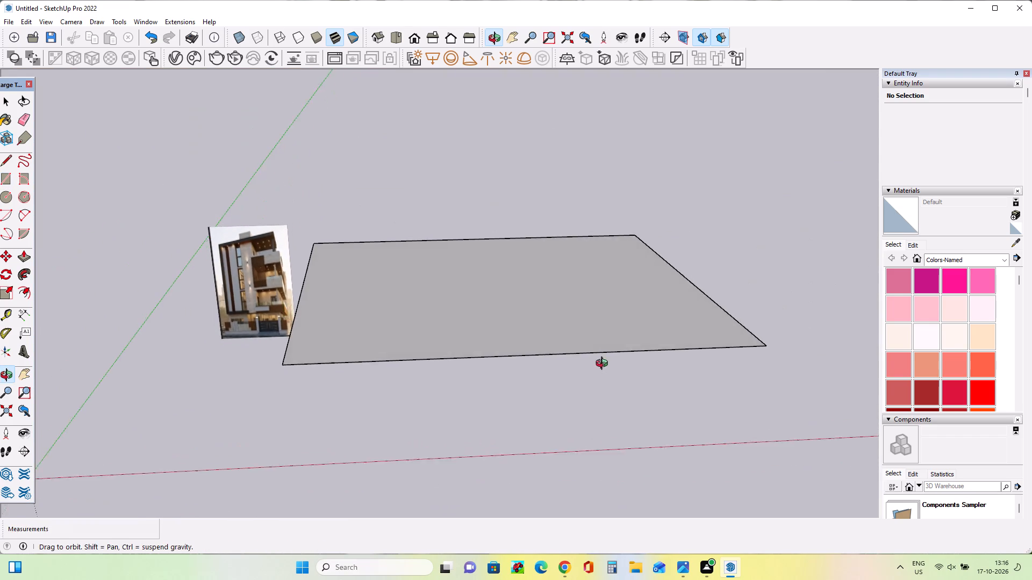
middle_click_drag(604, 365, 601, 381)
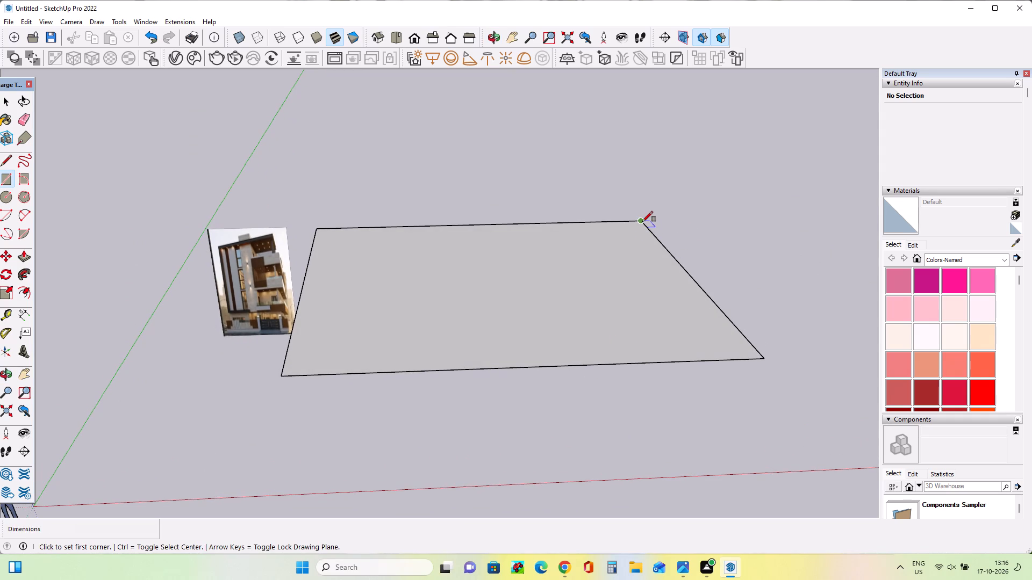
left_click(642, 222)
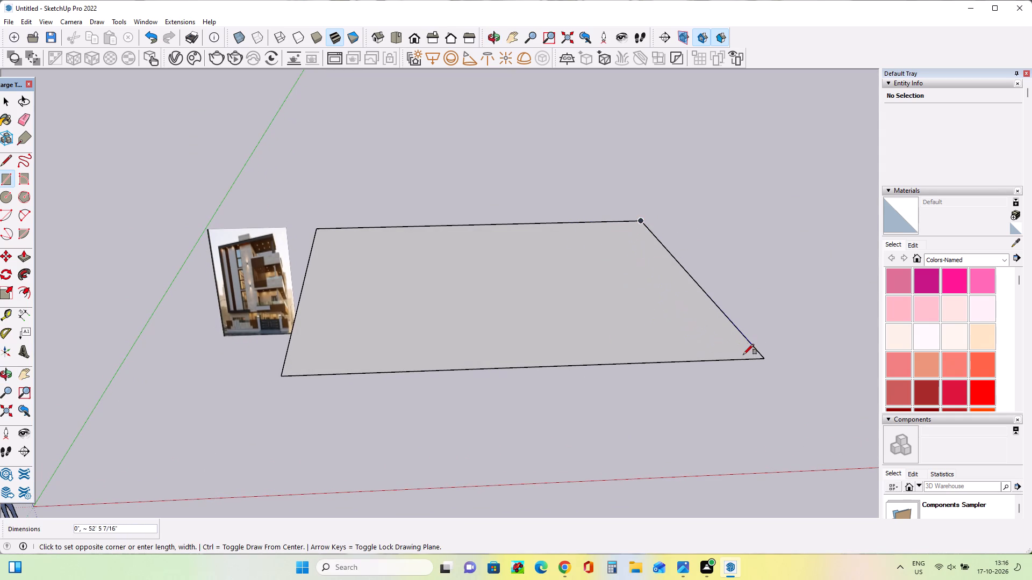
left_click(746, 360)
Examine the street-level frontage and lower balconies in the facade image against the ground layout.
scroll(215, 337, "up", 2)
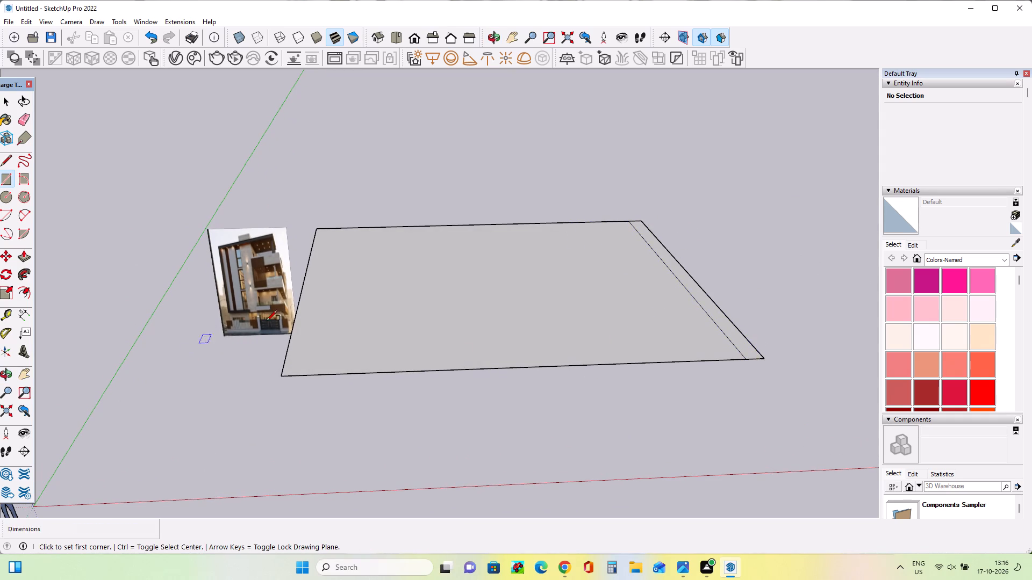
scroll(267, 321, "up", 5)
scroll(311, 339, "down", 1)
scroll(311, 339, "up", 3)
scroll(314, 344, "down", 1)
scroll(314, 344, "up", 1)
scroll(314, 344, "down", 1)
scroll(314, 344, "up", 9)
scroll(314, 344, "down", 4)
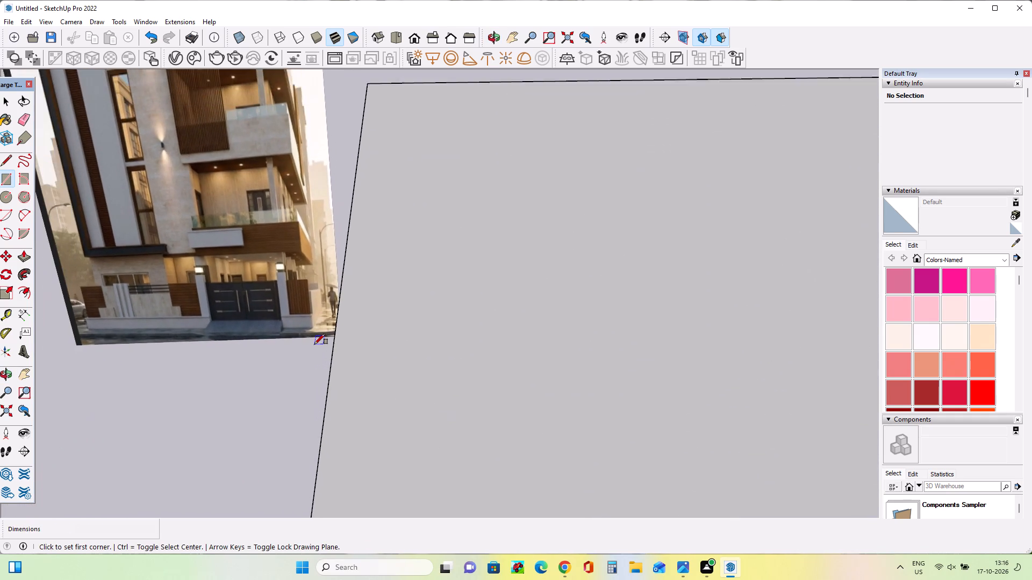
scroll(314, 344, "down", 4)
scroll(314, 344, "up", 1)
scroll(314, 344, "down", 14)
Draw a rectangle about 24' 7" by 6' along the far edge of the ground, starting from the side strip's inner corner.
middle_click_drag(739, 239, 732, 296)
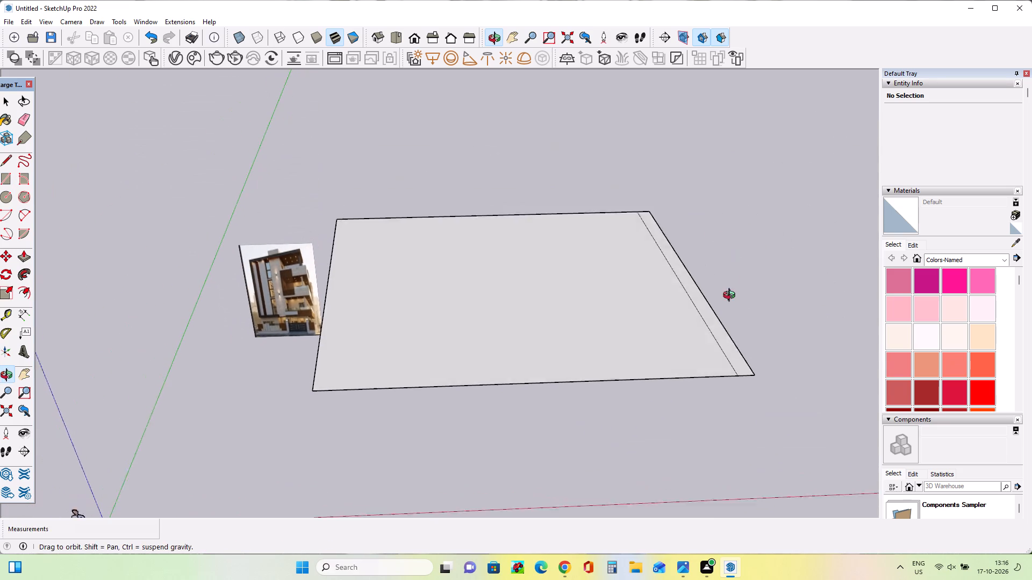
middle_click_drag(732, 296, 732, 298)
left_click(643, 199)
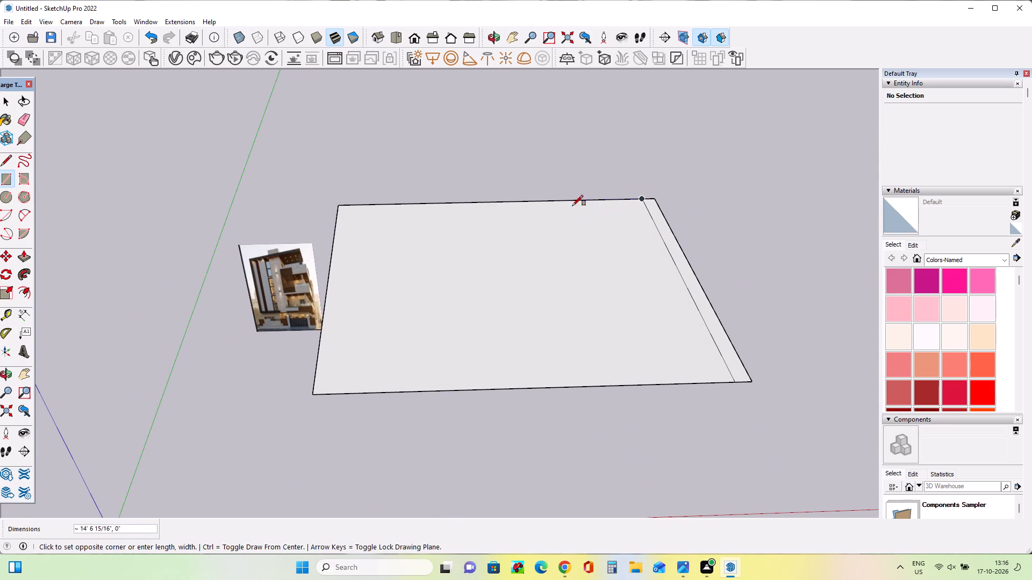
left_click(535, 216)
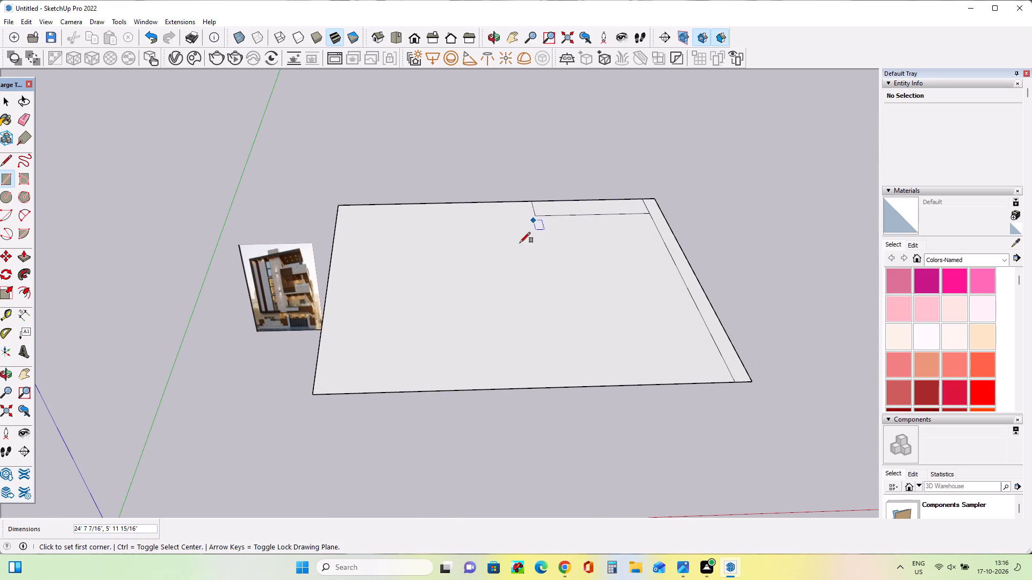
Examine the gate, boundary wall and side passage in the facade image beside the ground rectangle.
scroll(399, 300, "up", 4)
middle_click_drag(217, 321, 239, 307)
scroll(273, 347, "up", 3)
scroll(273, 347, "down", 1)
scroll(273, 347, "up", 7)
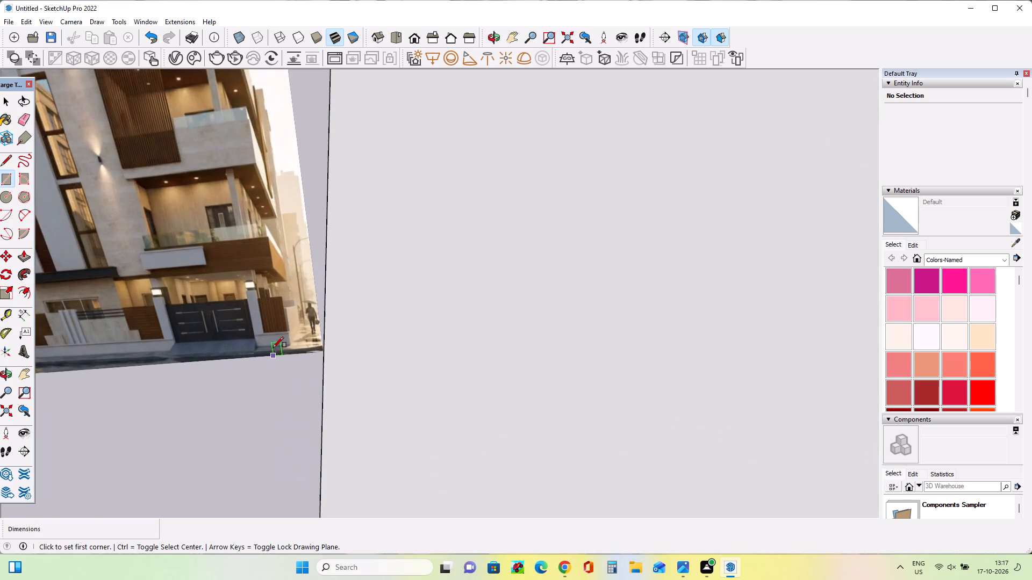
scroll(273, 347, "up", 5)
scroll(223, 344, "down", 16)
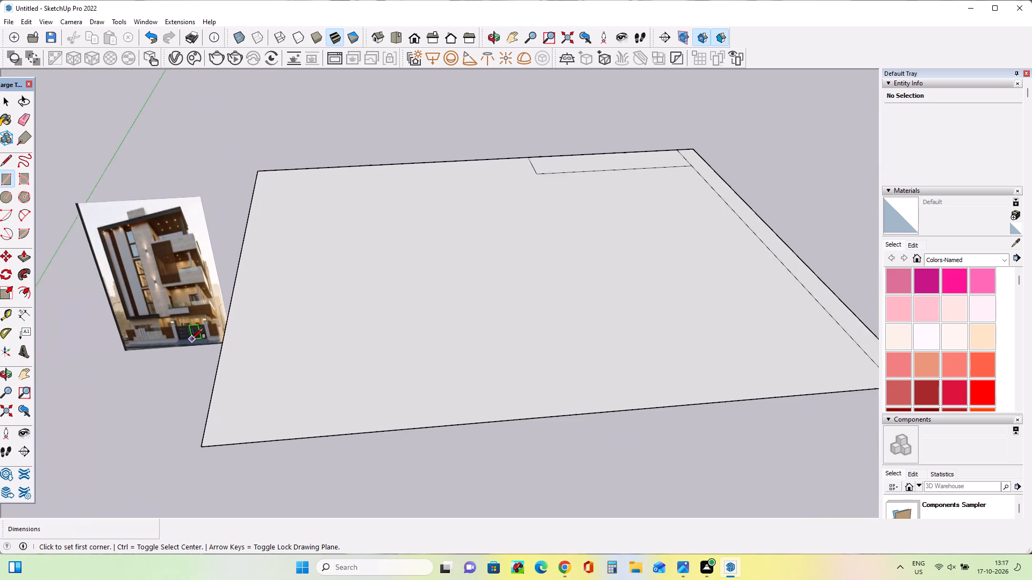
scroll(192, 339, "down", 2)
Draw a rectangle about 4' 11" by 41' 1" from the far cross strip's inner edge, running parallel to the side strip.
middle_click_drag(674, 264, 670, 278)
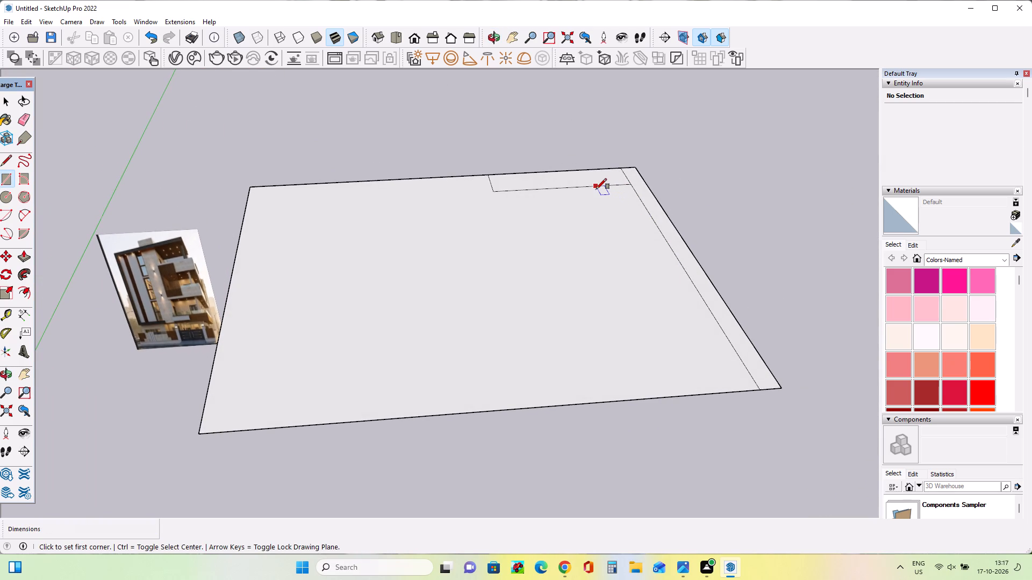
left_click(586, 189)
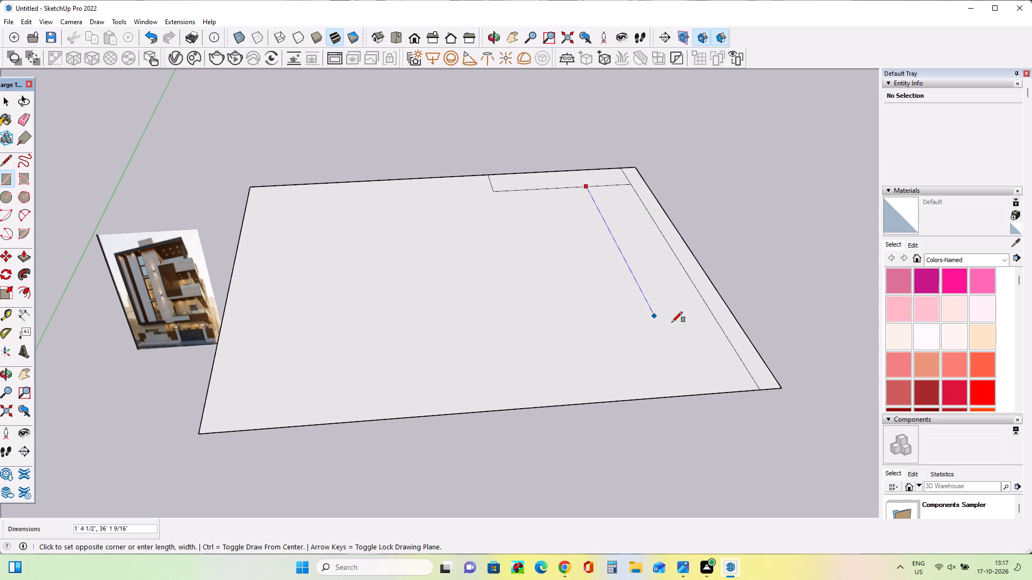
left_click(705, 341)
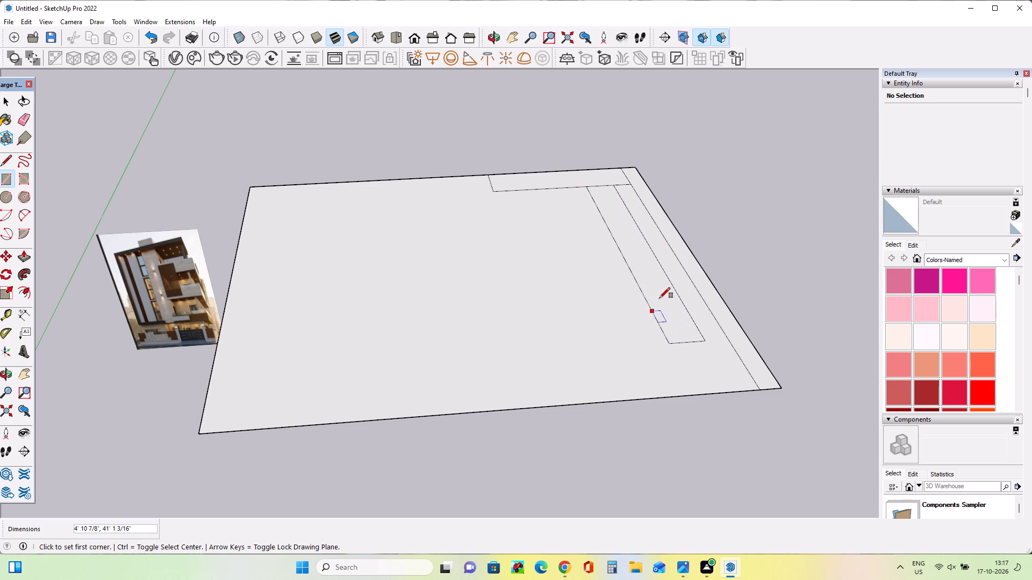
Subdivide the long inner rectangle with four spaced rectangles across its width, about 6' 8", 3', 4' 4" and 4' 11" long.
left_click(594, 200)
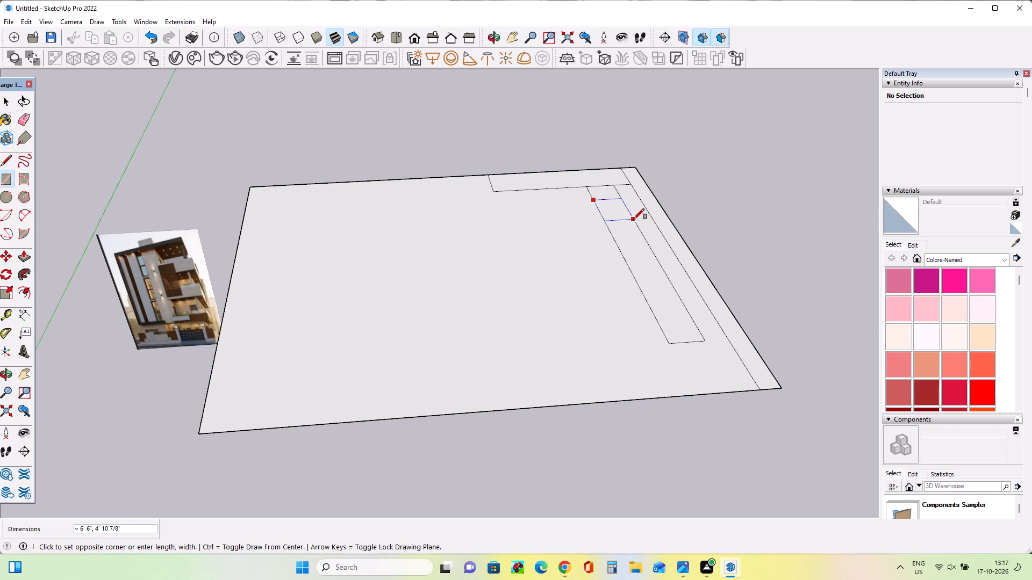
left_click(634, 219)
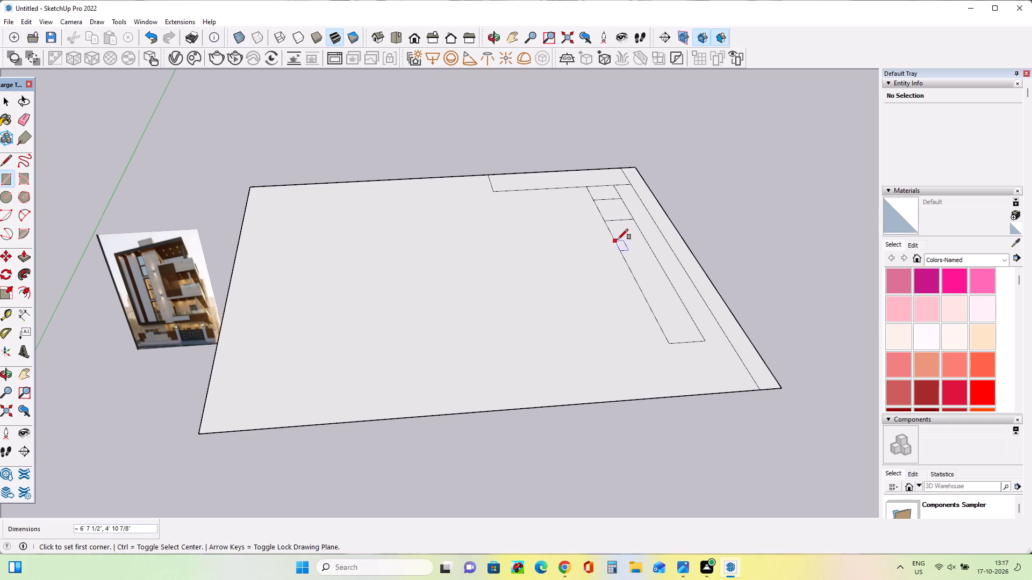
left_click(618, 240)
left_click(649, 251)
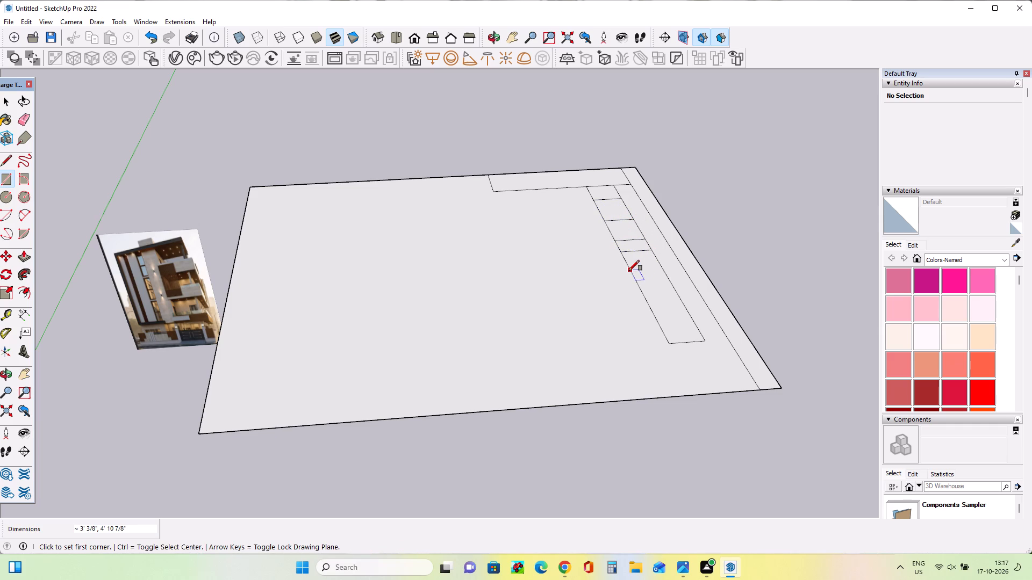
left_click(629, 269)
left_click(672, 284)
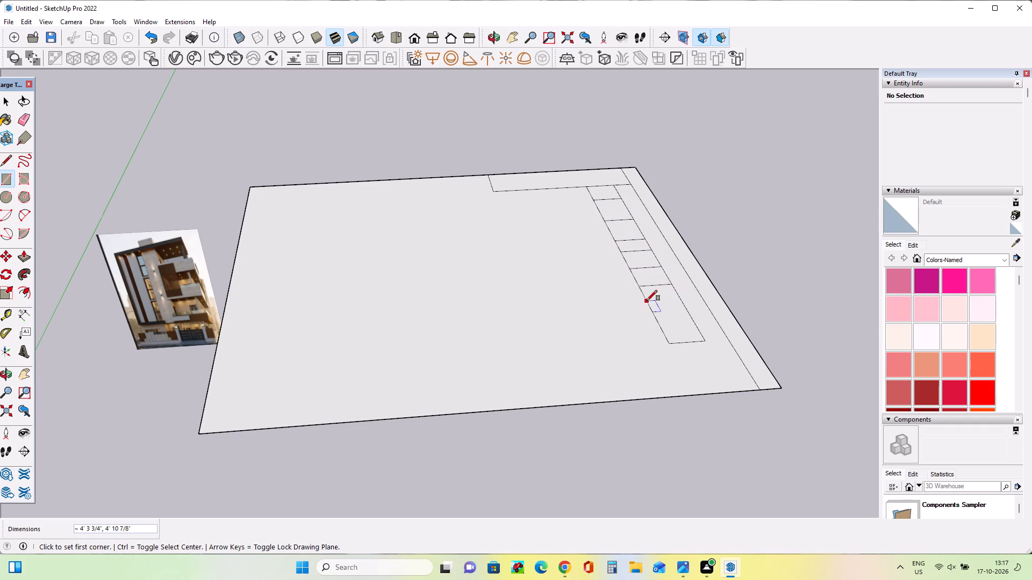
left_click(647, 301)
left_click(693, 321)
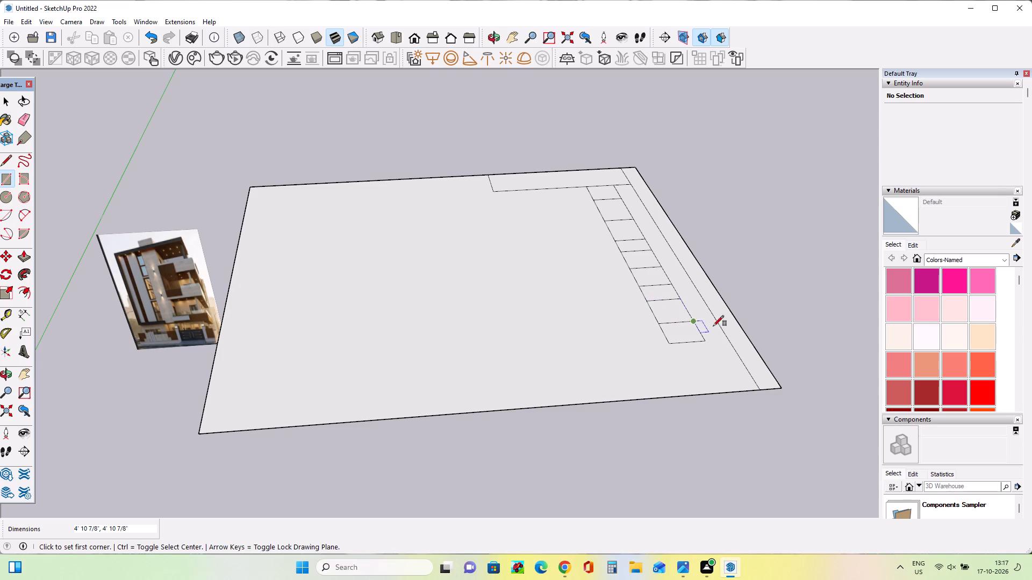
Erase the edges joining the four spaced rectangles along the side strip so they remain as separate footprints.
left_click(19, 120)
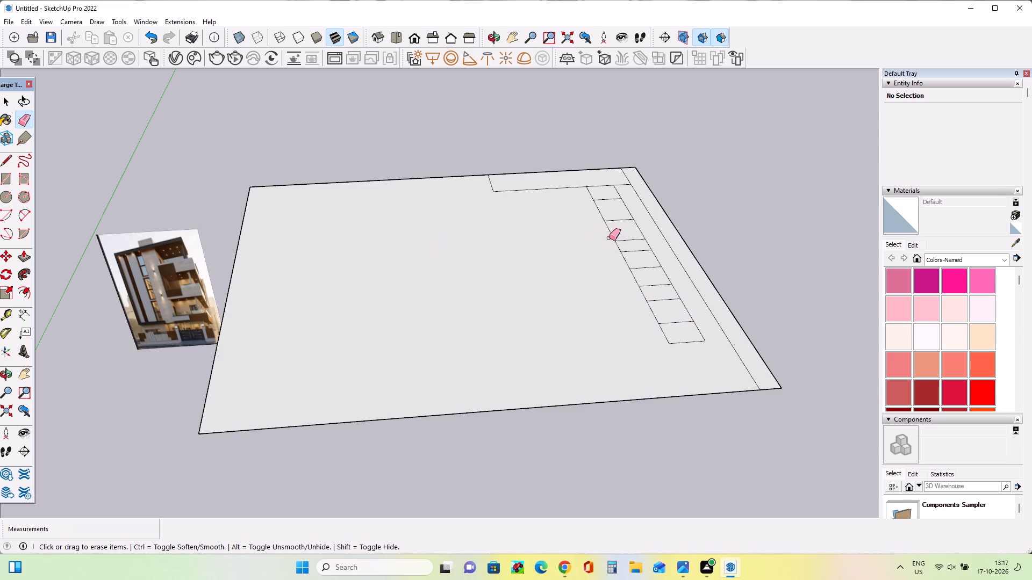
left_click_drag(610, 236, 644, 228)
left_click_drag(587, 196, 625, 190)
left_click_drag(617, 263, 653, 253)
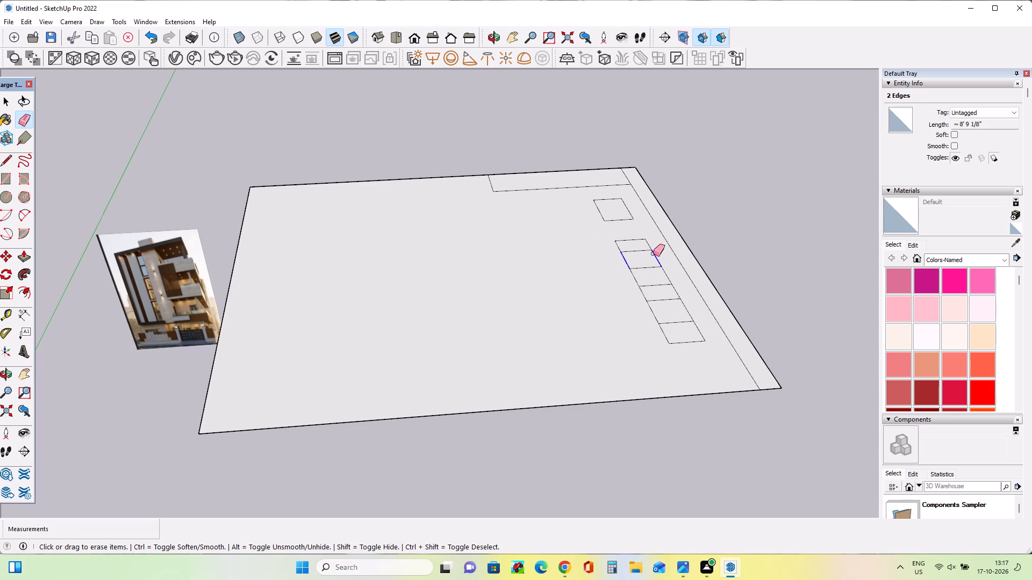
left_click_drag(653, 253, 653, 255)
left_click_drag(645, 297, 675, 288)
left_click_drag(665, 338, 698, 331)
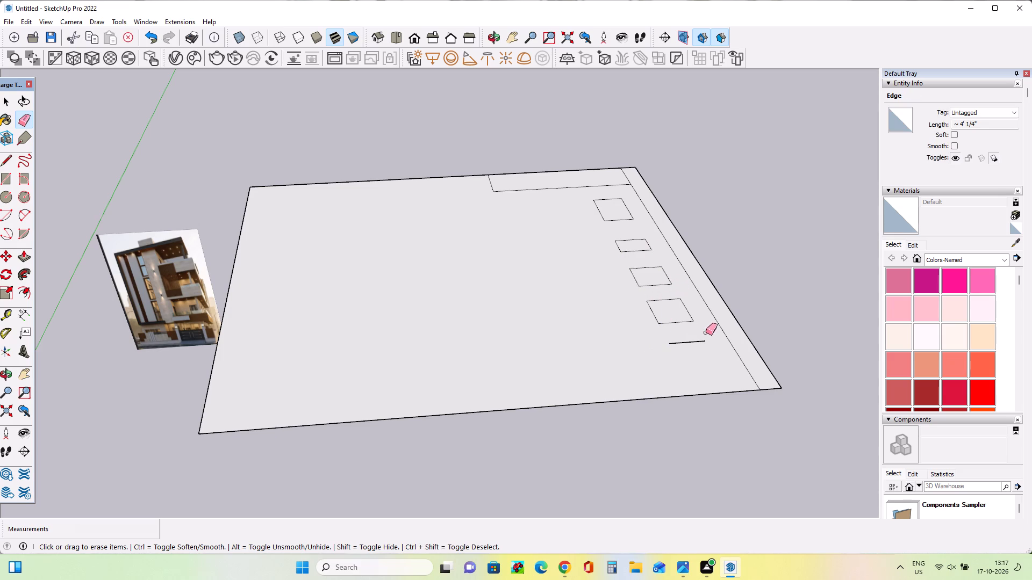
left_click_drag(701, 335, 703, 358)
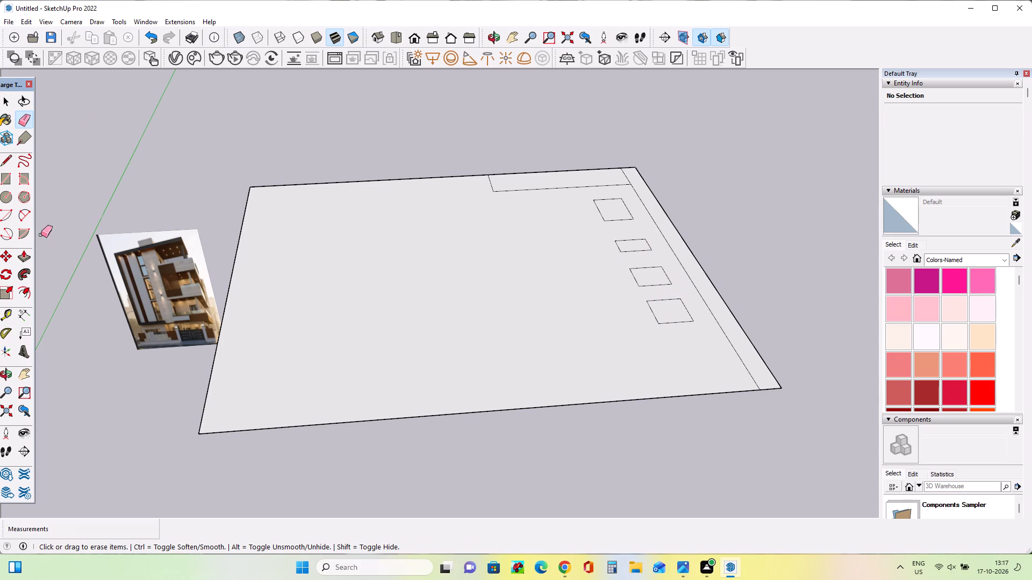
Push/Pull the two footprints nearest the far cross strip up into columns of equal height, about 22' 2".
left_click(21, 258)
left_click(608, 206)
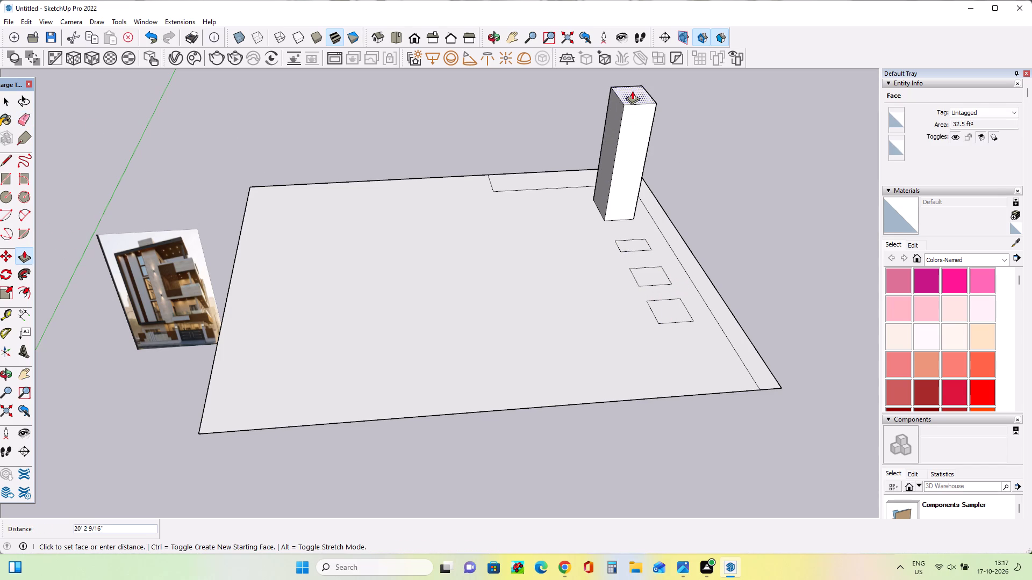
left_click(635, 79)
left_click(639, 241)
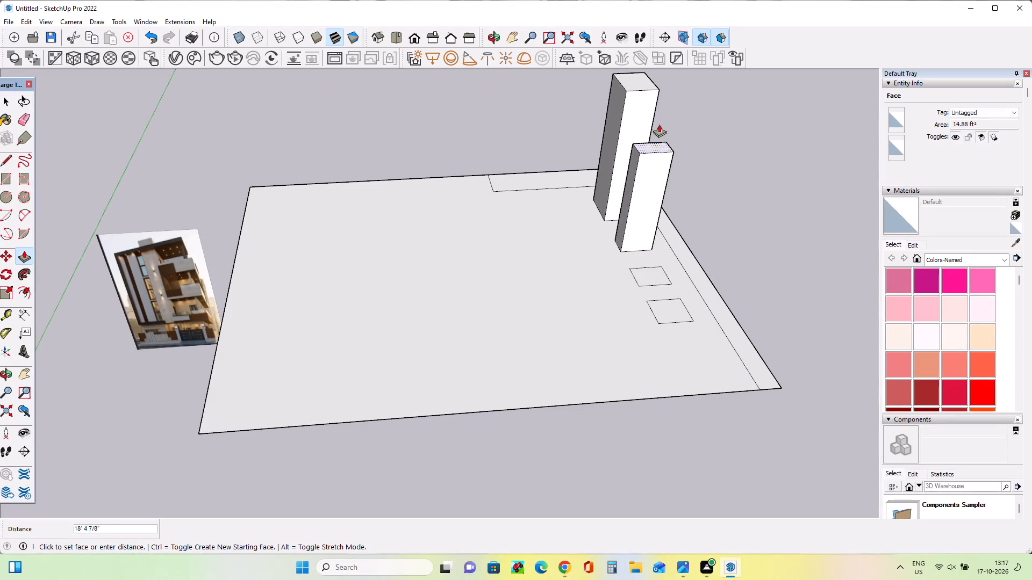
left_click(662, 100)
middle_click_drag(602, 187, 882, 101)
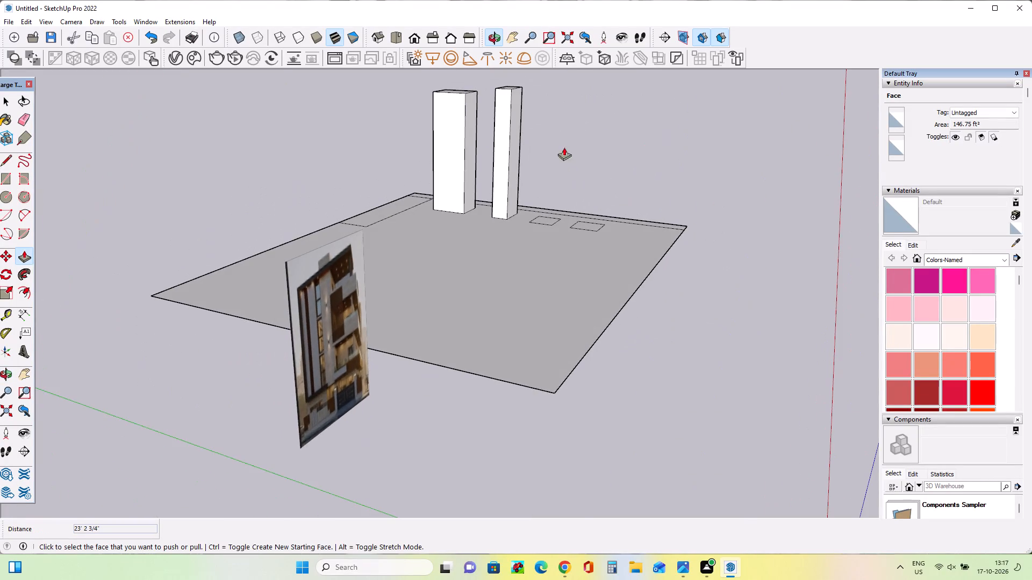
scroll(479, 148, "up", 3)
middle_click_drag(486, 156, 555, 232)
scroll(554, 234, "down", 5)
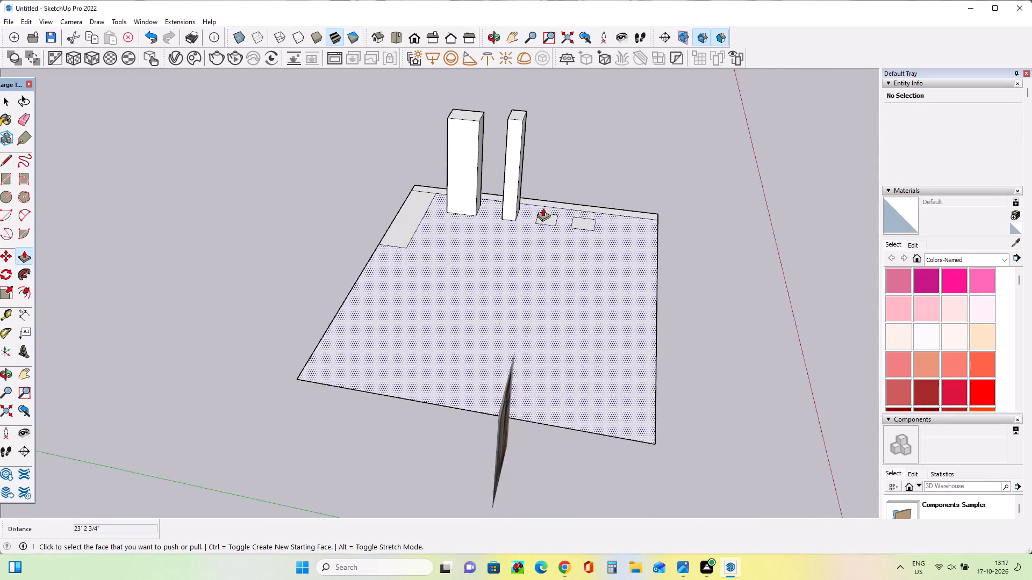
middle_click_drag(510, 170, 579, 189)
left_click(501, 114)
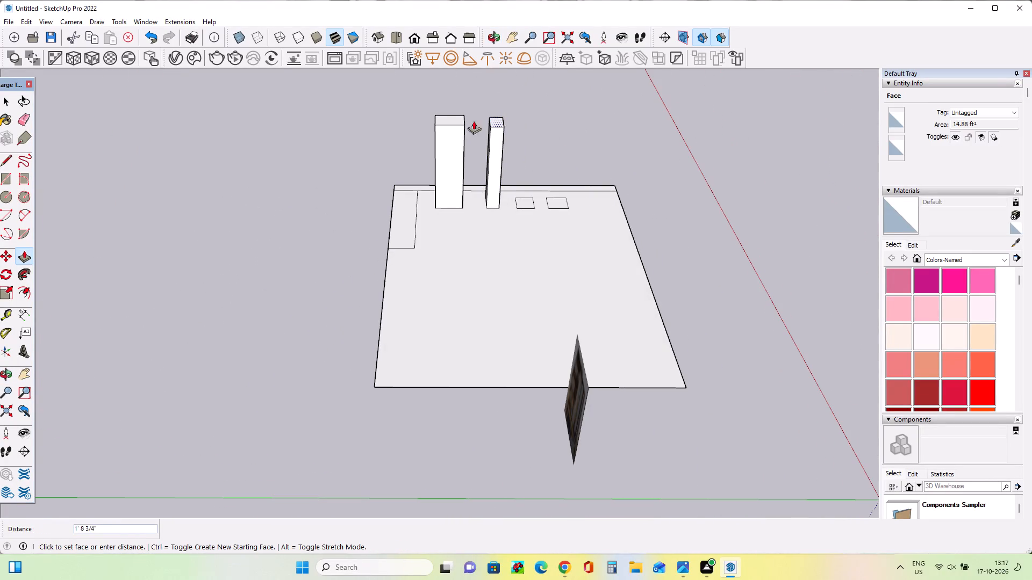
left_click(456, 121)
Widen the second column by pulling its side facing the first column outward about 1' 3".
scroll(486, 169, "up", 8)
middle_click_drag(499, 194, 524, 200)
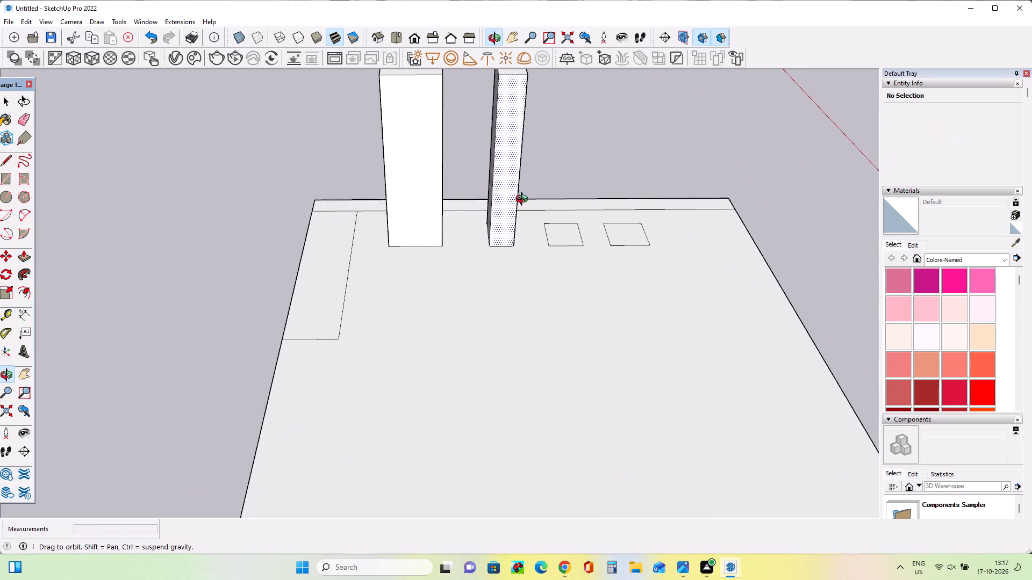
middle_click_drag(524, 200, 571, 205)
left_click(475, 201)
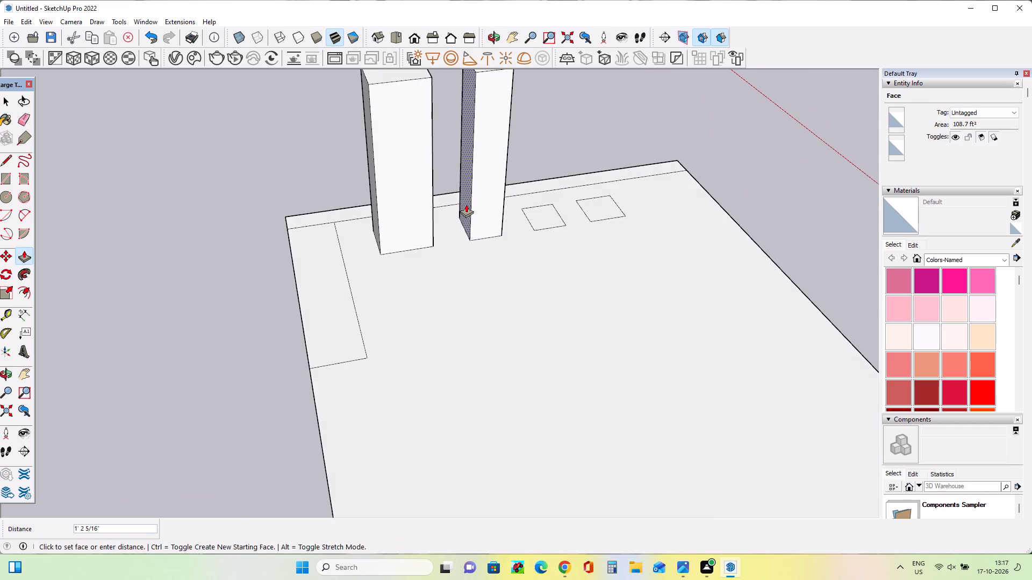
left_click(465, 204)
Push/Pull the two remaining footprints up about 22' 2" to match the height of the existing columns.
middle_click_drag(572, 260, 328, 235)
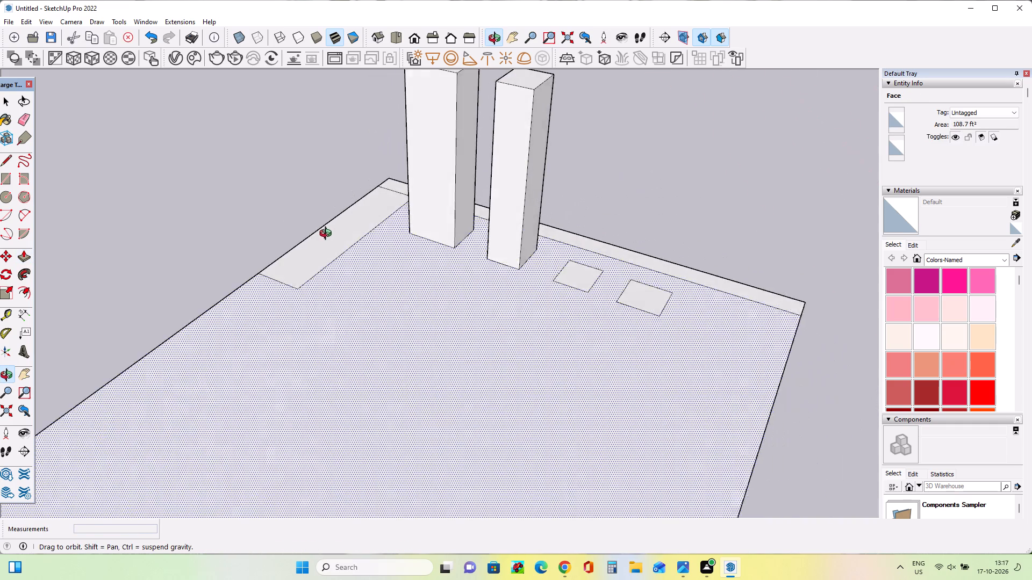
middle_click_drag(328, 235, 319, 229)
scroll(576, 288, "down", 3)
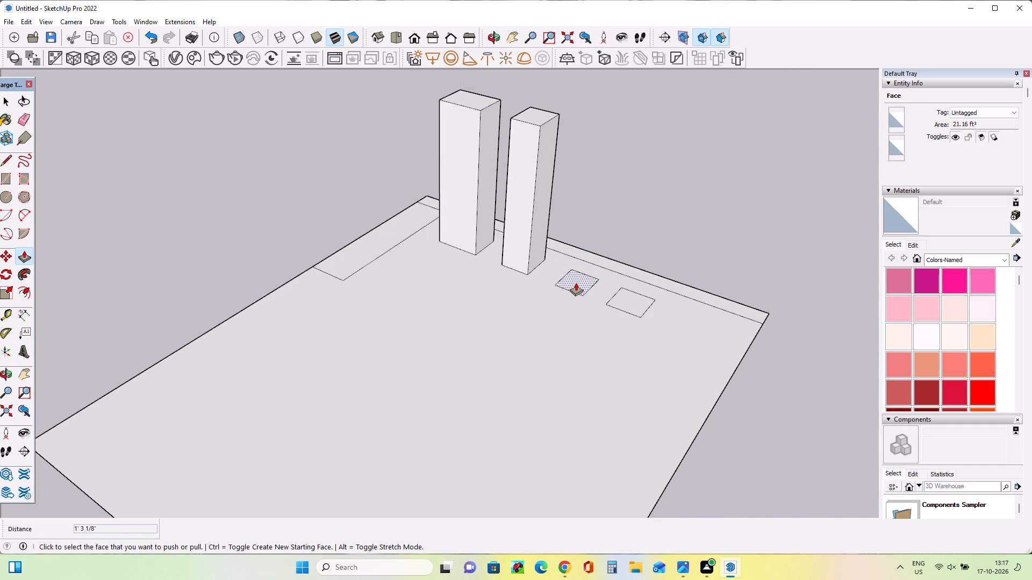
left_click(576, 282)
left_click(531, 133)
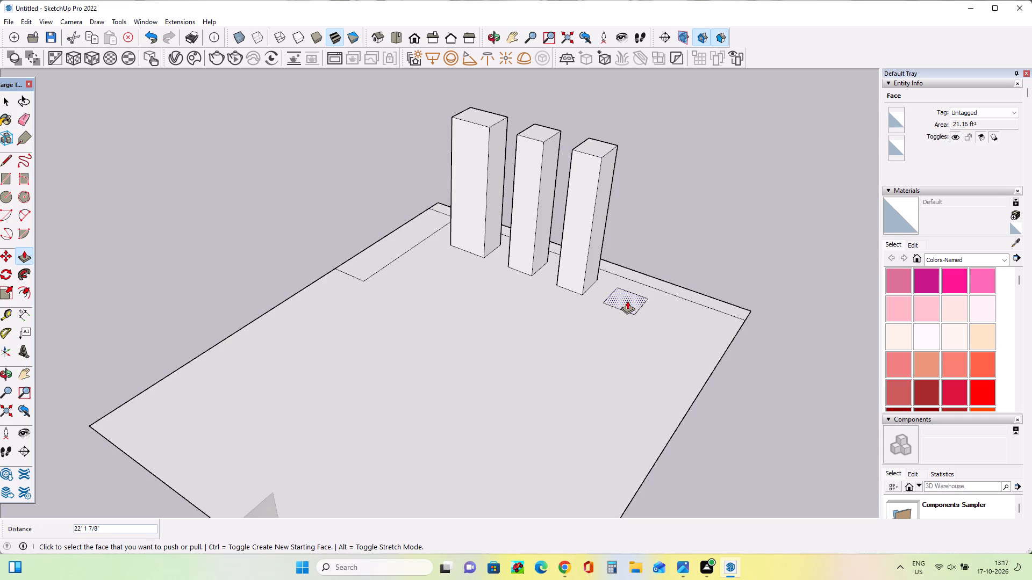
left_click(627, 301)
left_click(583, 146)
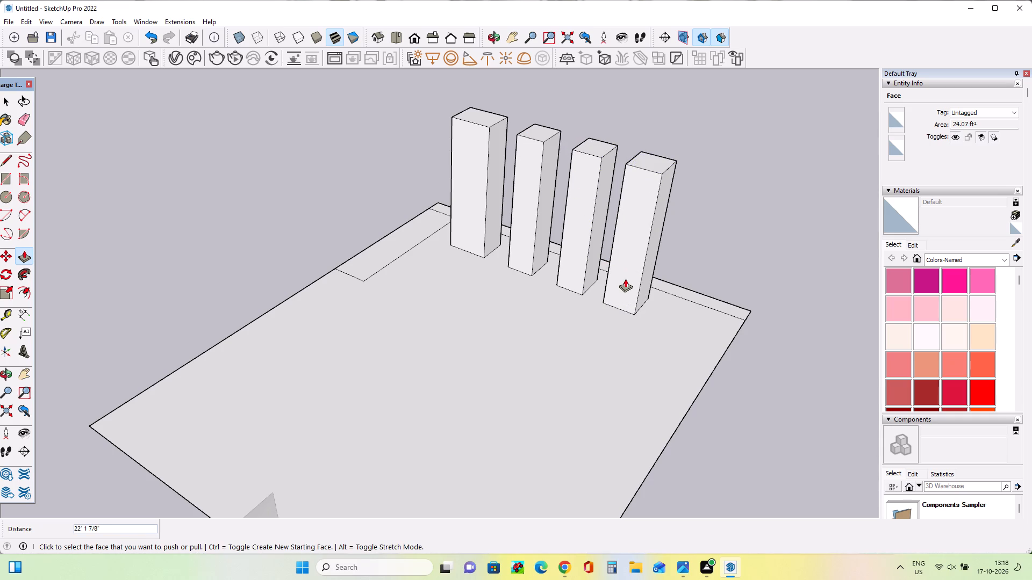
Push the fourth column's outer side, the one facing away from the row, inward about 7".
middle_click_drag(629, 280, 732, 298)
scroll(725, 296, "down", 1)
scroll(575, 224, "up", 4)
middle_click_drag(594, 226, 452, 241)
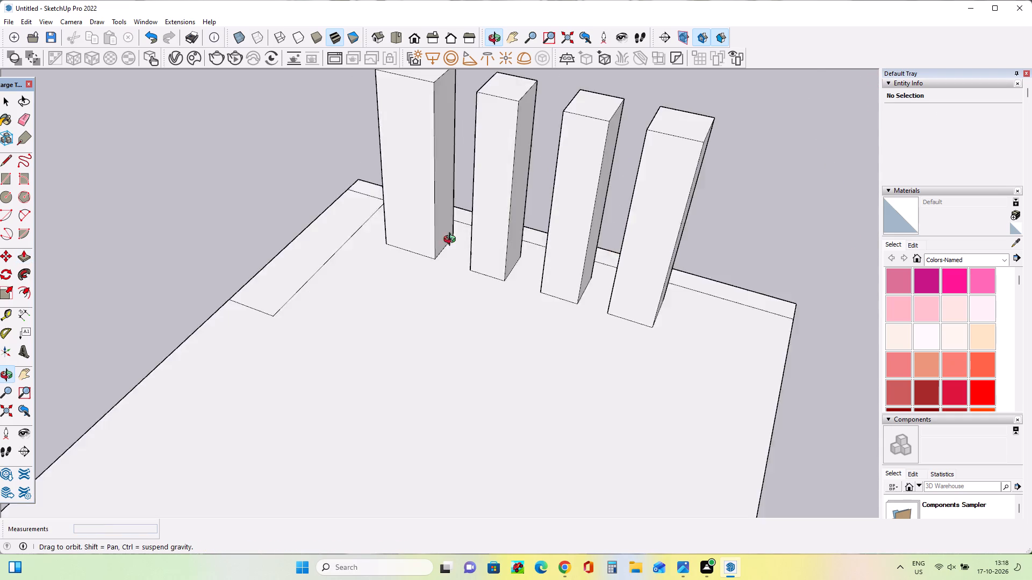
middle_click_drag(452, 241, 357, 216)
left_click(637, 323)
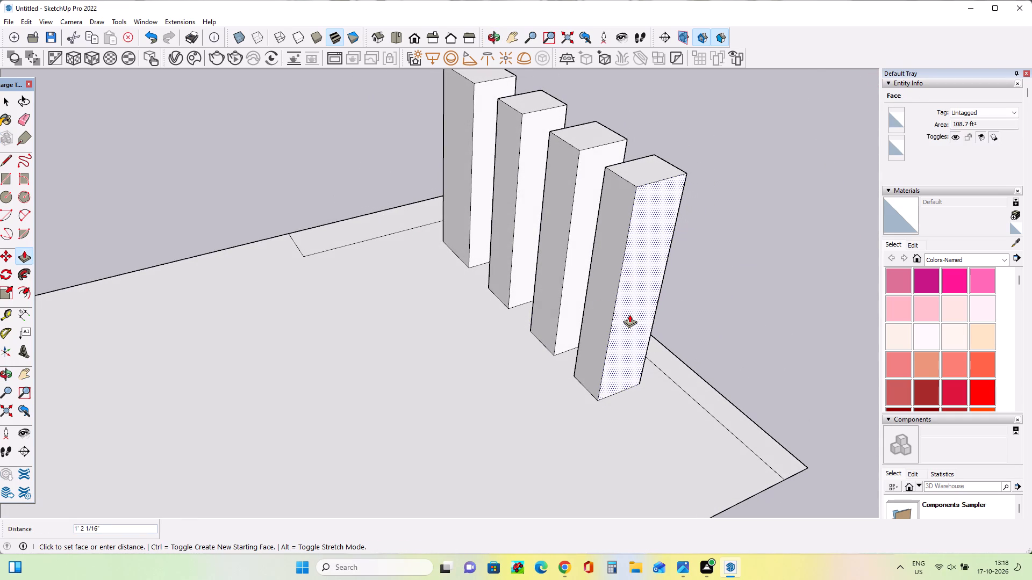
left_click(633, 320)
Narrow the fourth column further by pushing in its side that faces the third column.
middle_click_drag(672, 256, 275, 246)
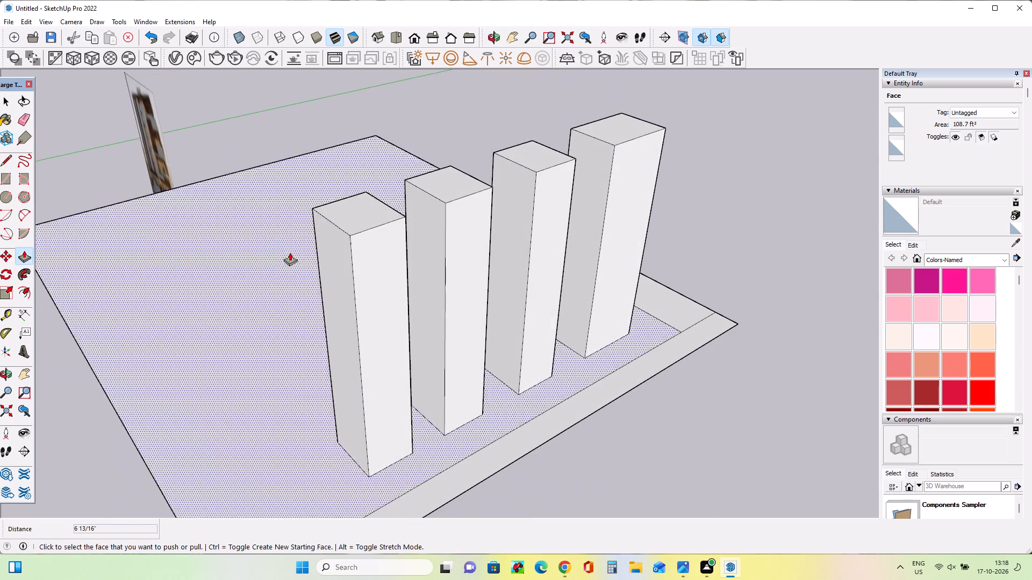
middle_click_drag(434, 314, 757, 343)
scroll(487, 296, "down", 7)
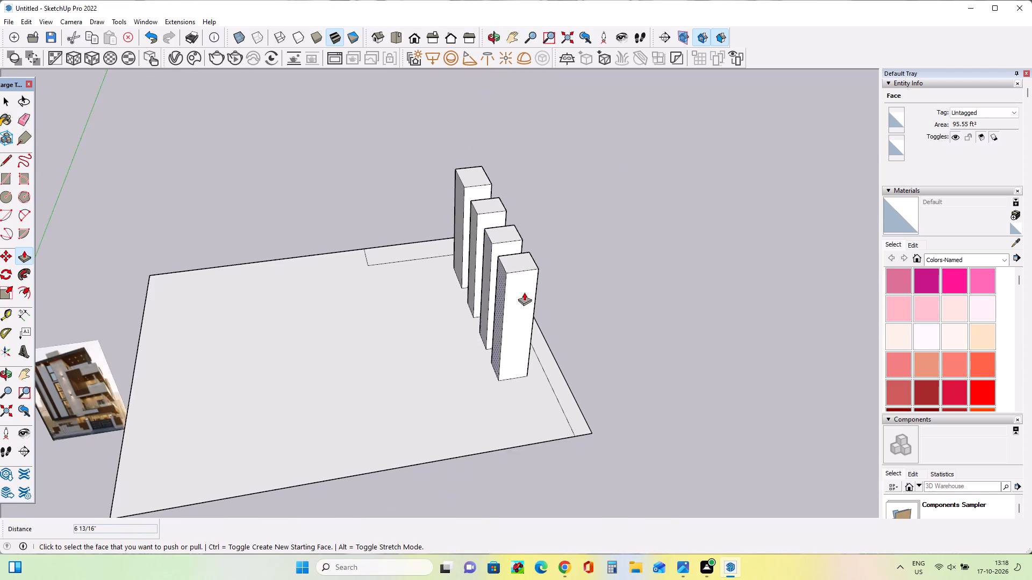
middle_click_drag(525, 292, 710, 297)
middle_click_drag(521, 249, 792, 297)
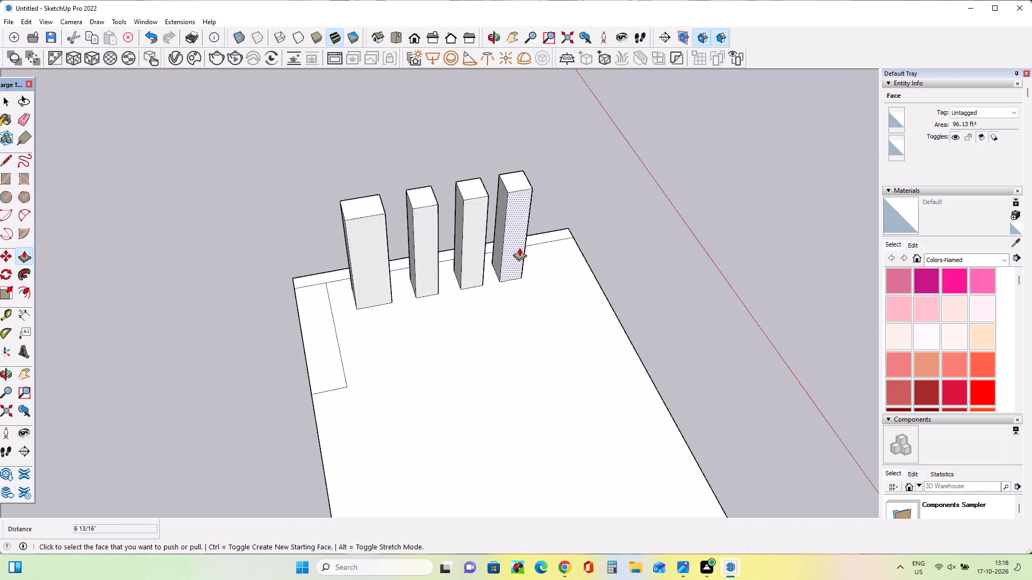
scroll(510, 248, "up", 8)
left_click(490, 249)
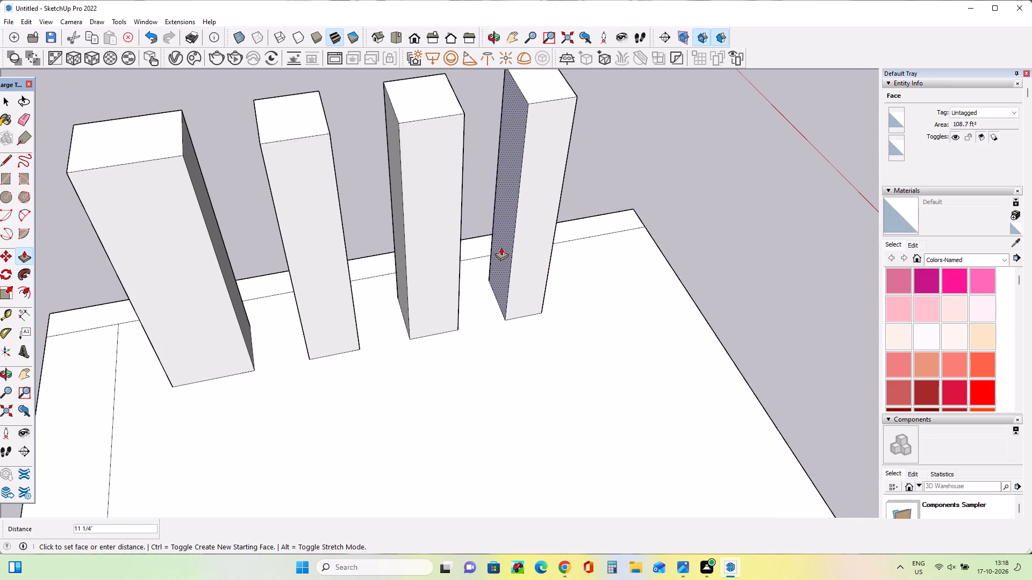
left_click(505, 247)
Push the open-ground faces of the fourth and third columns back about 1' 7 1/2" so they align.
left_click(541, 279)
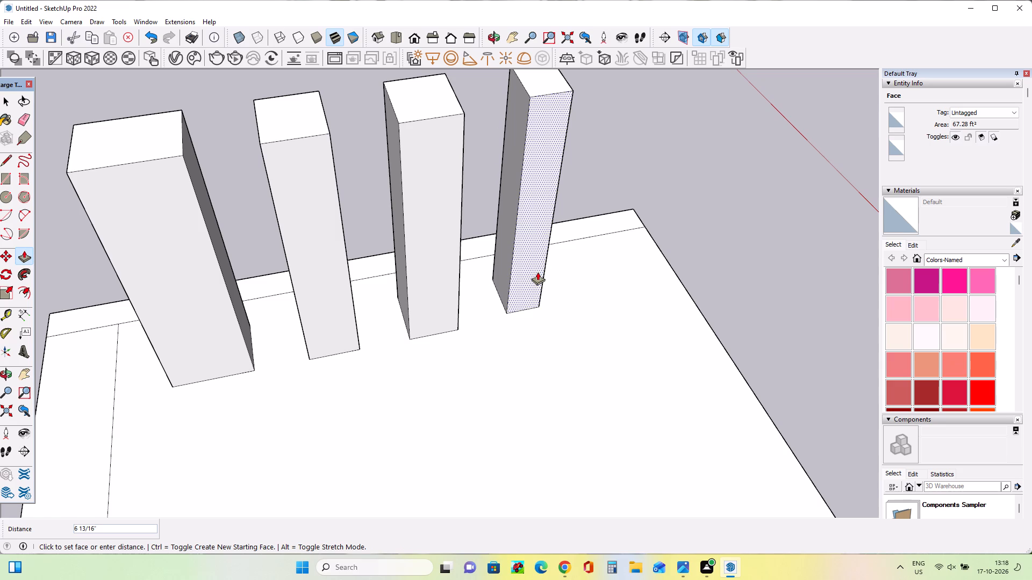
left_click(535, 265)
middle_click_drag(522, 295, 505, 301)
left_click(452, 302)
left_click(519, 257)
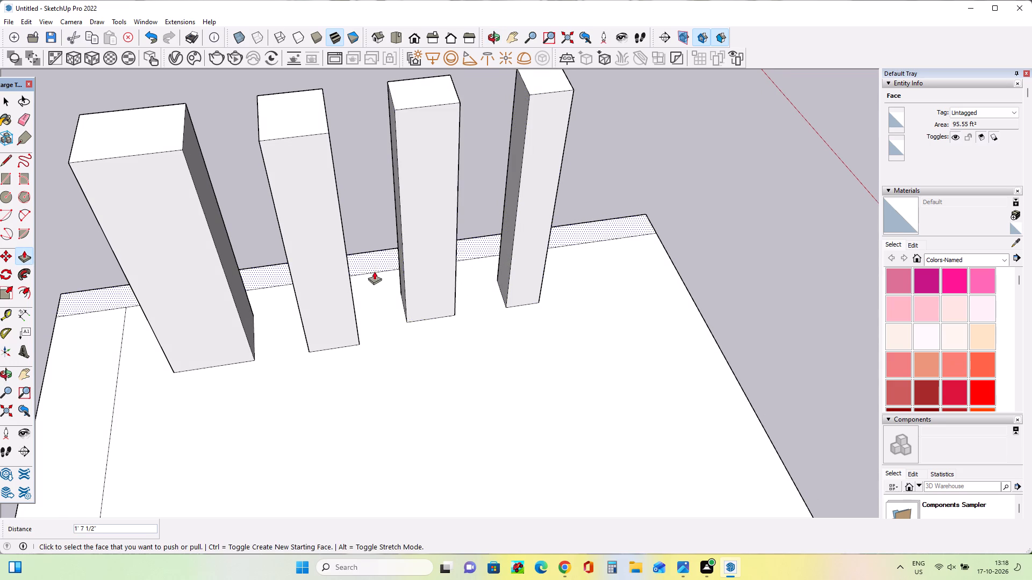
Narrow the third column by pushing its side facing the second column inward about 1' 5".
middle_click_drag(371, 271, 443, 266)
left_click(393, 268)
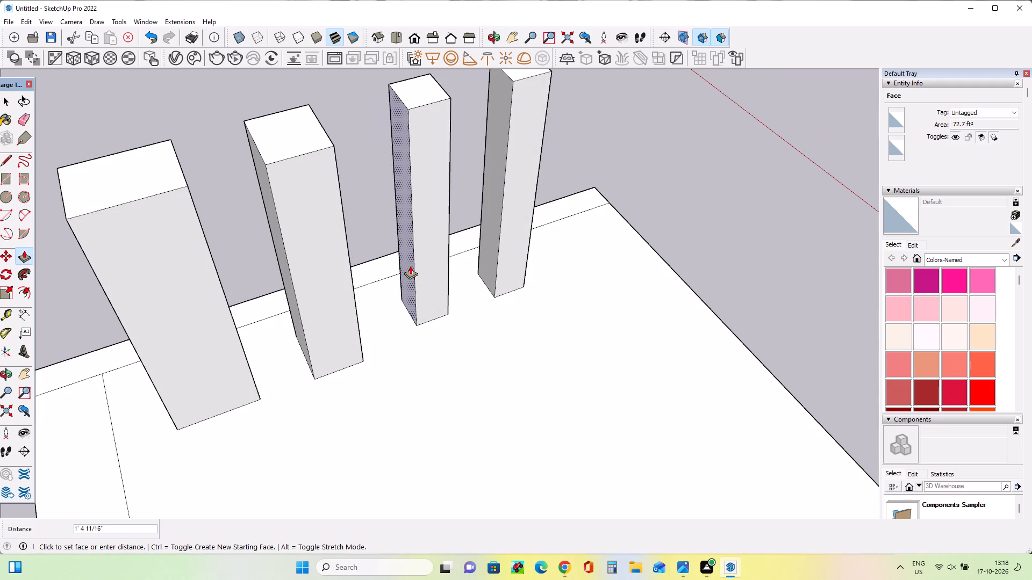
left_click(410, 266)
Slim the second column by pushing in its side facing the third and setting its front back 1' 7 1/2" to align.
middle_click_drag(591, 353, 377, 327)
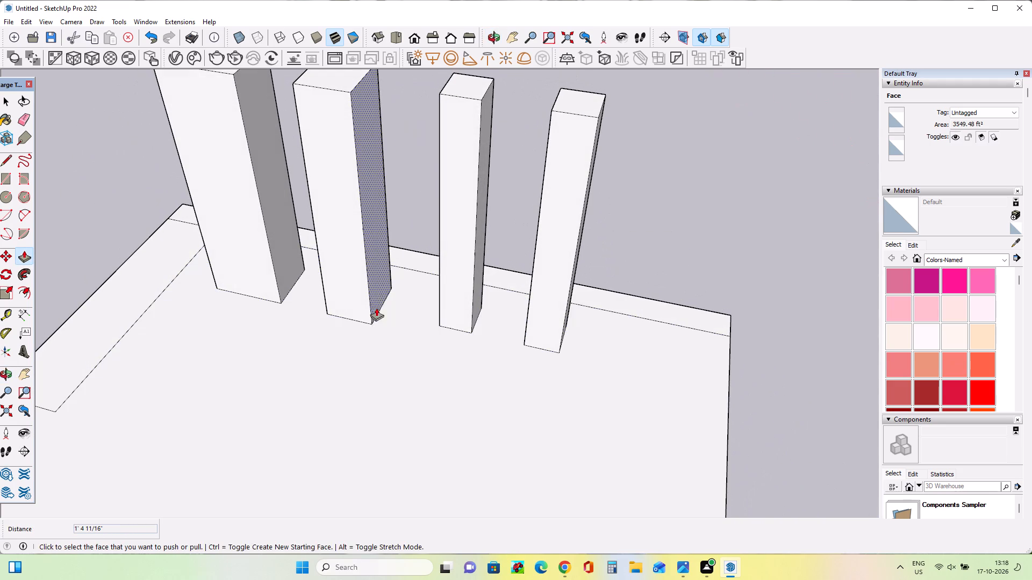
left_click(383, 286)
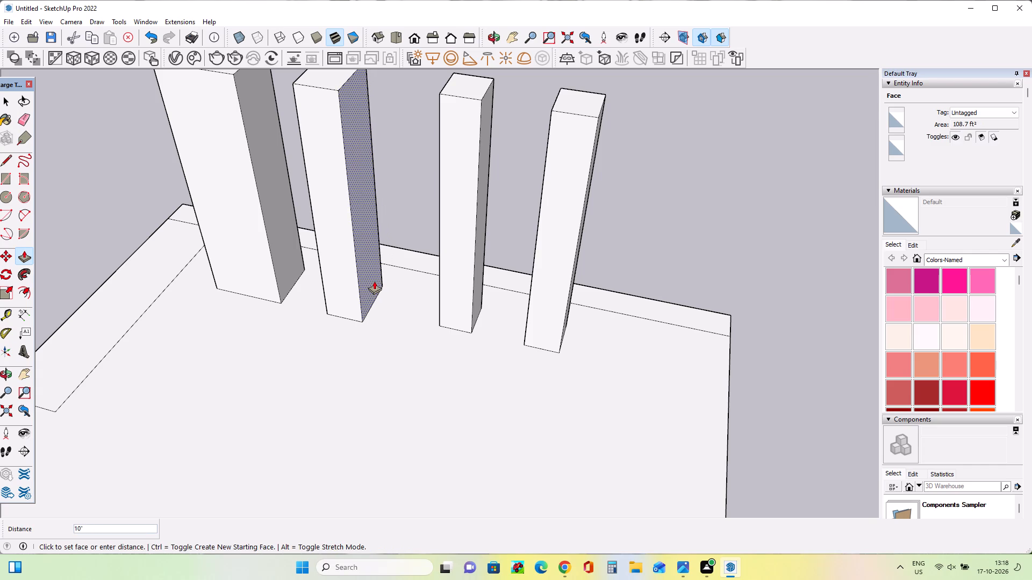
left_click(374, 281)
left_click(351, 291)
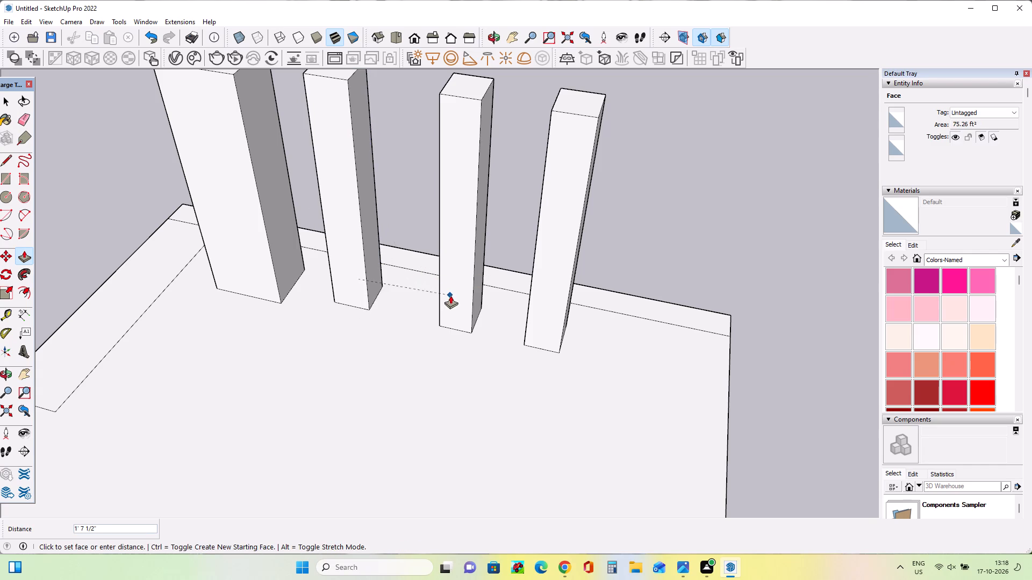
left_click(450, 295)
Slim the first column by pushing in its side facing the second and setting its front back 1' 7 1/2" to align.
left_click(293, 278)
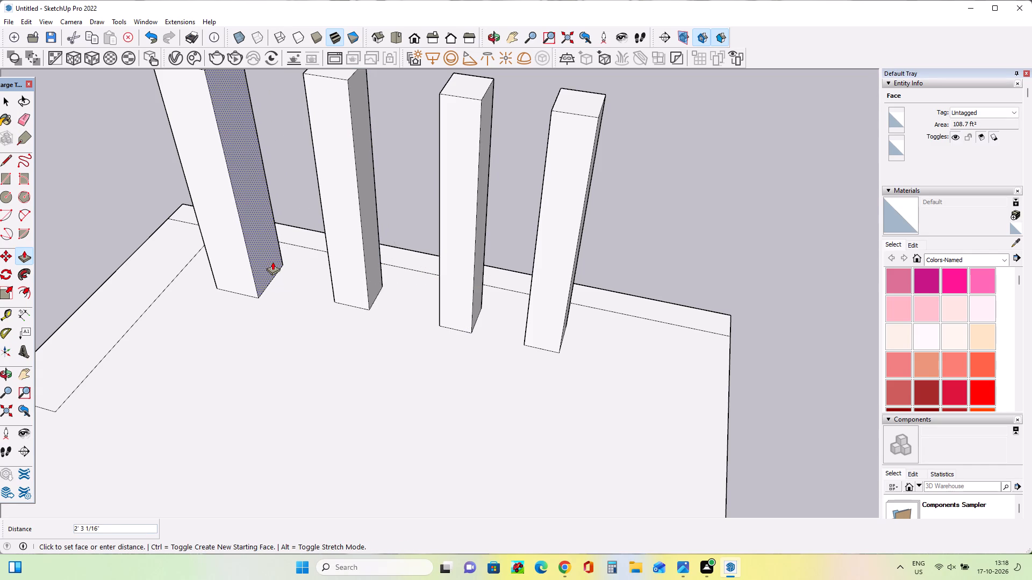
left_click(271, 262)
left_click(236, 272)
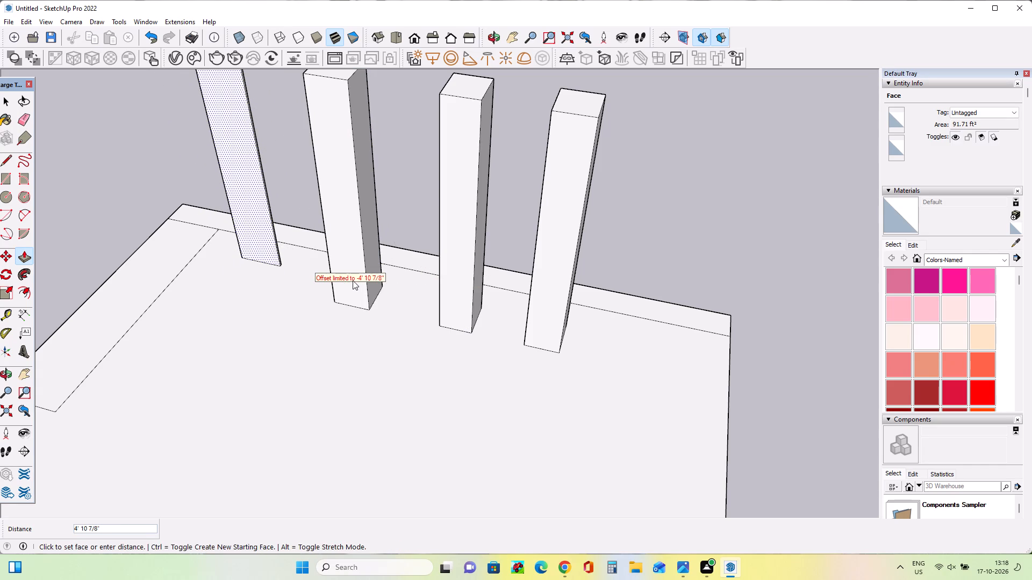
left_click(350, 292)
Examine the row of four columns and compare it with the louvers and boundary wall in the facade image.
middle_click_drag(430, 380, 277, 330)
scroll(277, 330, "down", 4)
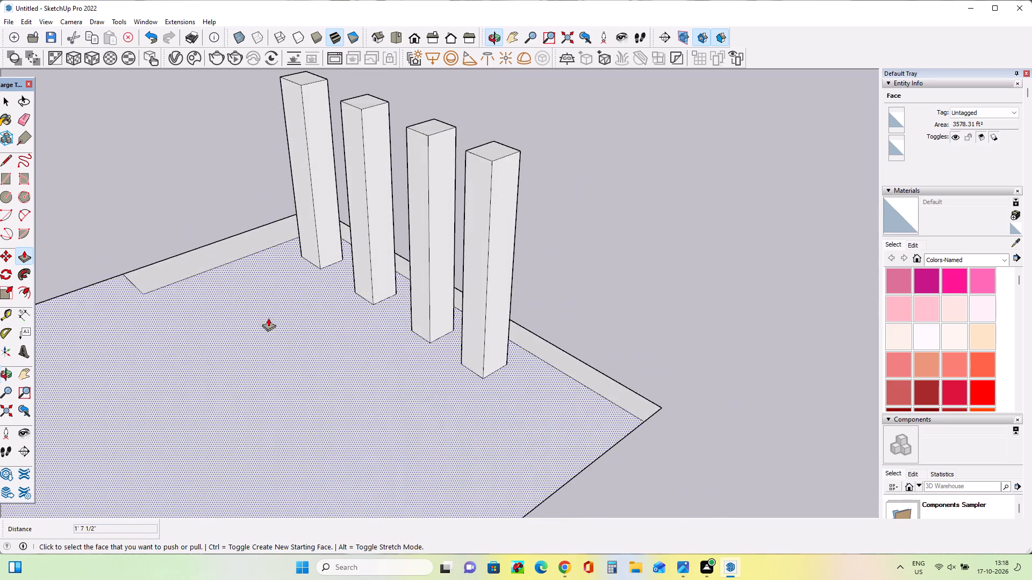
scroll(311, 318, "down", 3)
middle_click_drag(456, 360, 420, 362)
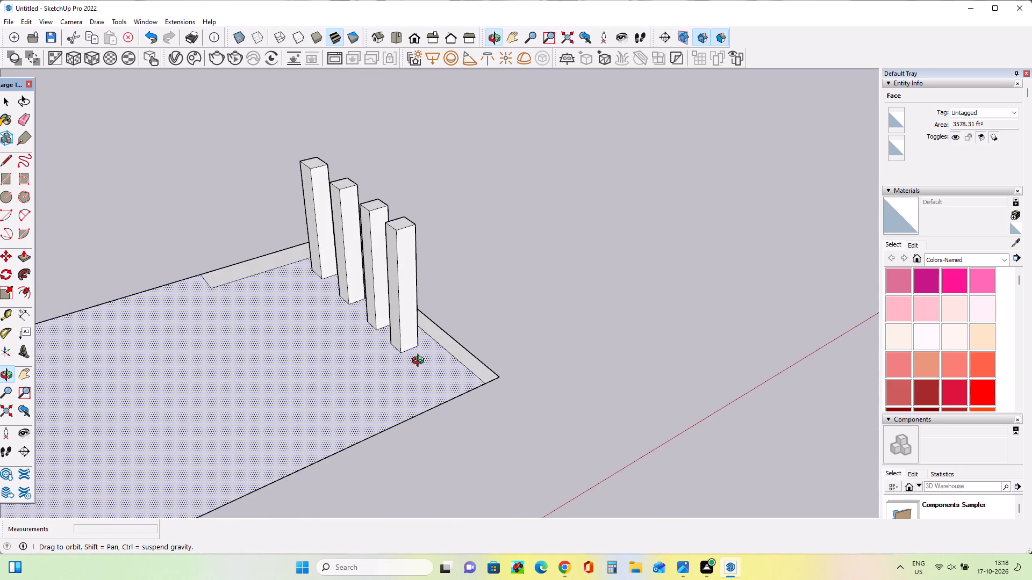
middle_click_drag(420, 362, 414, 373)
scroll(414, 373, "down", 5)
middle_click(414, 373)
scroll(485, 383, "down", 1)
scroll(485, 386, "up", 1)
scroll(485, 386, "down", 1)
scroll(484, 386, "up", 1)
scroll(484, 387, "down", 5)
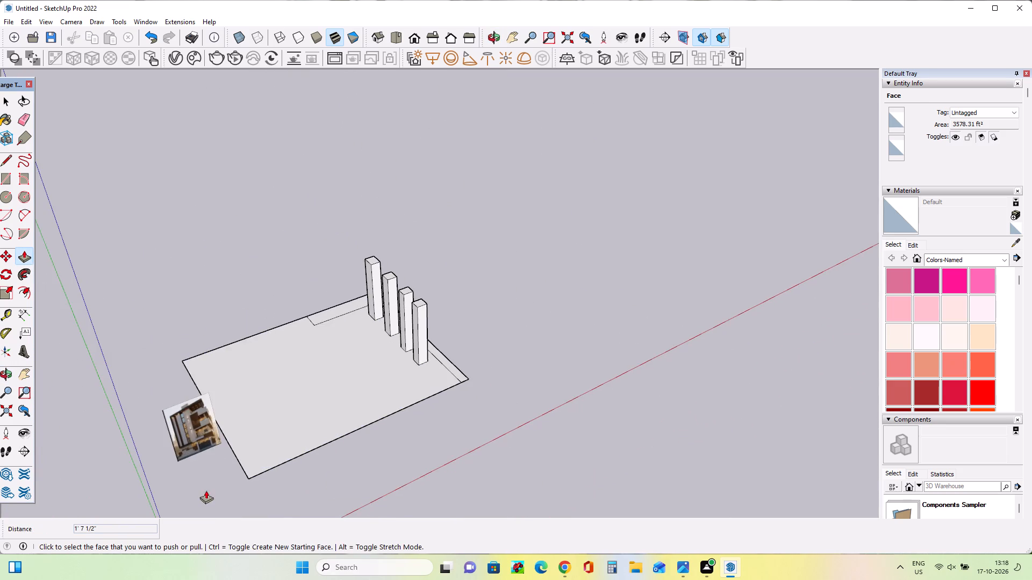
scroll(205, 485, "up", 11)
middle_click_drag(395, 472, 266, 477)
middle_click_drag(259, 474, 252, 472)
scroll(176, 323, "up", 3)
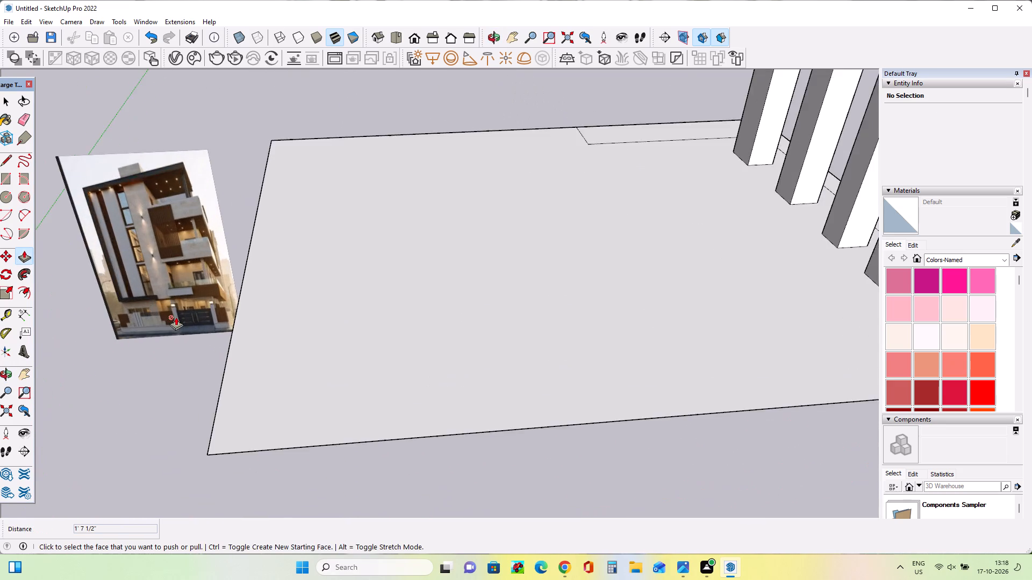
Examine the gate, lamp-topped pillar, wood-slatted boundary wall and ground-floor entrance in the facade reference image.
scroll(176, 317, "up", 16)
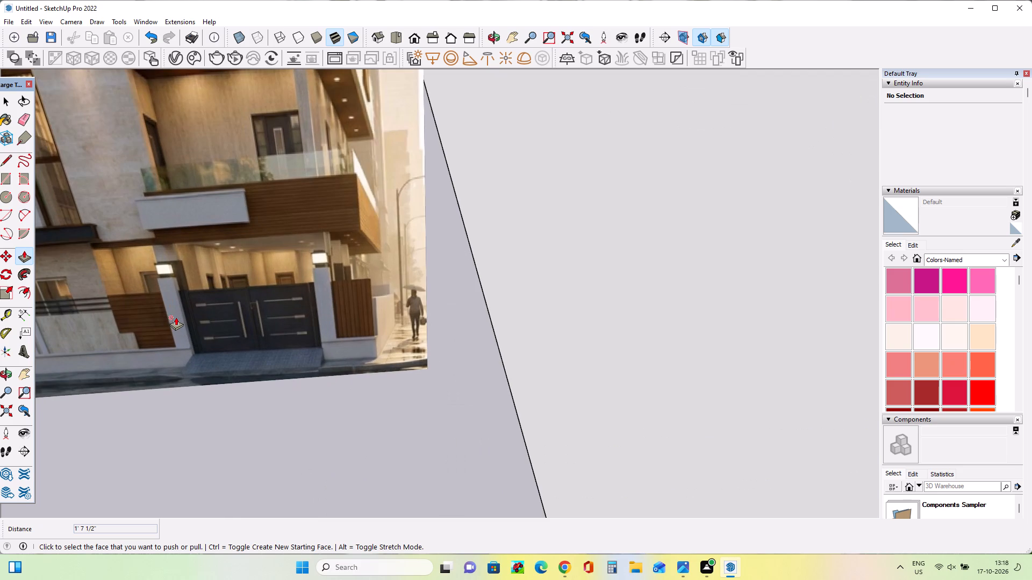
scroll(176, 317, "down", 1)
scroll(306, 291, "up", 9)
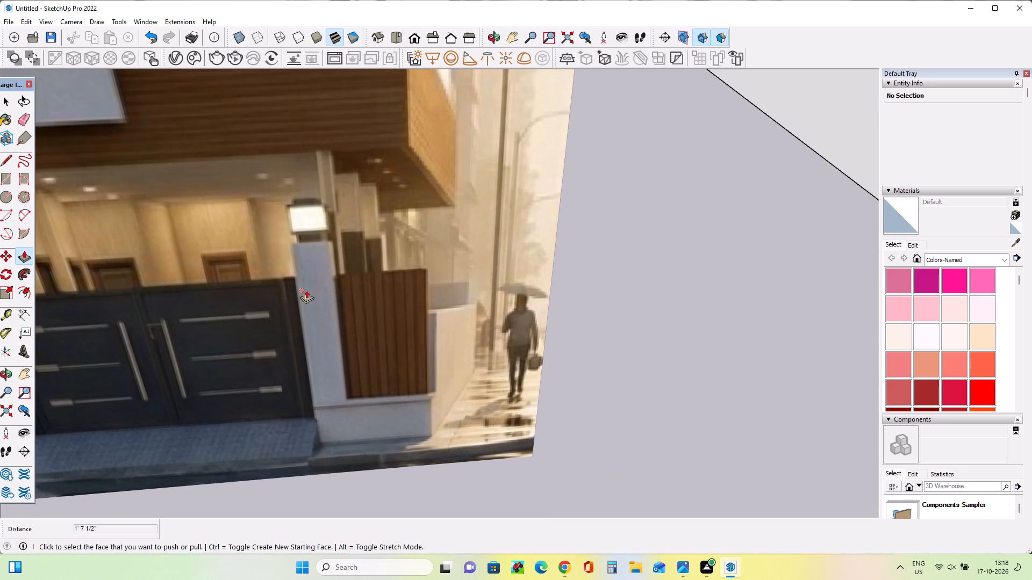
scroll(203, 301, "down", 8)
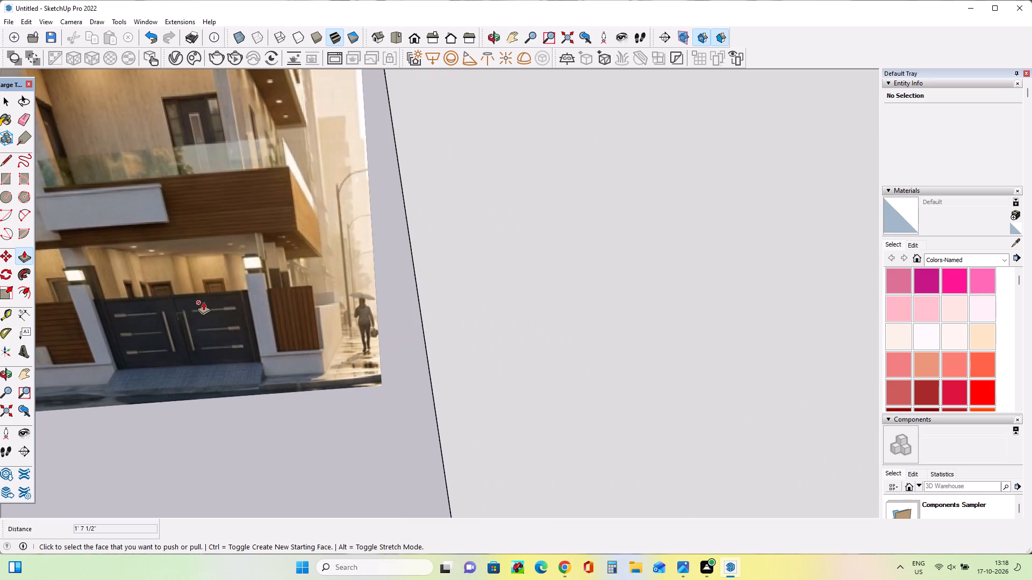
scroll(203, 302, "down", 4)
scroll(194, 293, "up", 13)
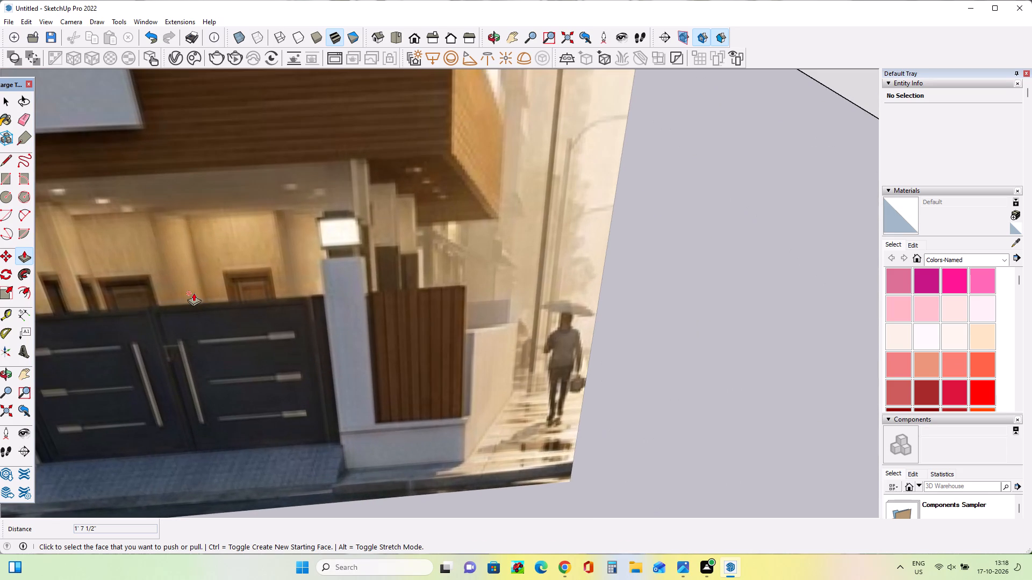
scroll(193, 293, "down", 5)
scroll(193, 293, "up", 8)
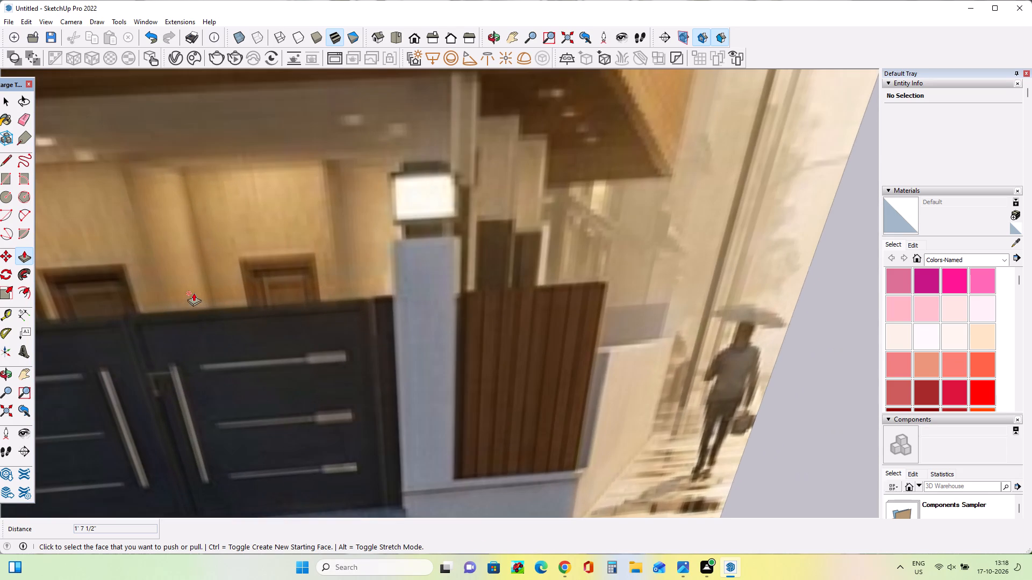
middle_click_drag(193, 293, 243, 196)
middle_click(243, 196)
scroll(243, 196, "down", 4)
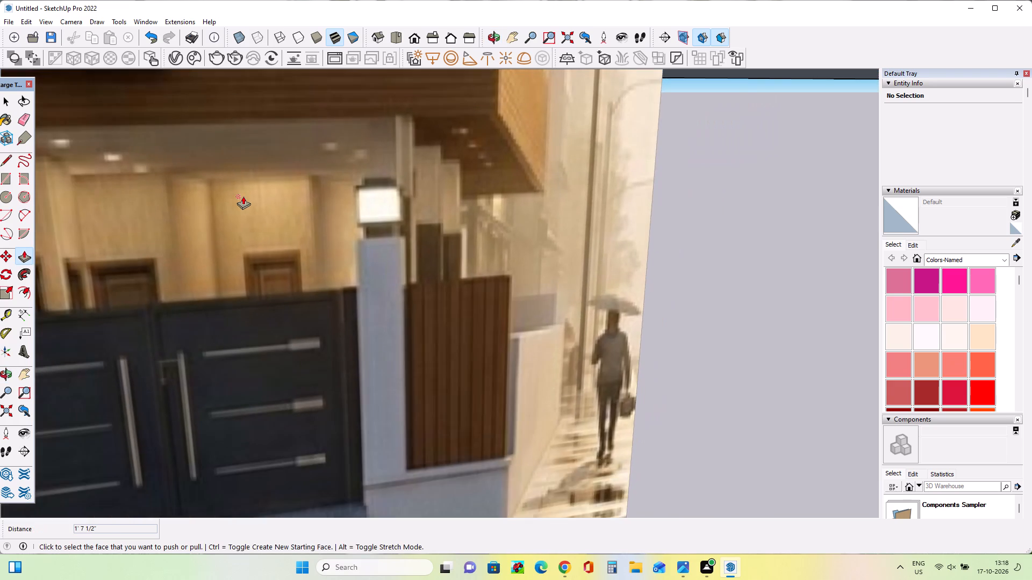
scroll(243, 196, "down", 4)
middle_click_drag(179, 251, 235, 233)
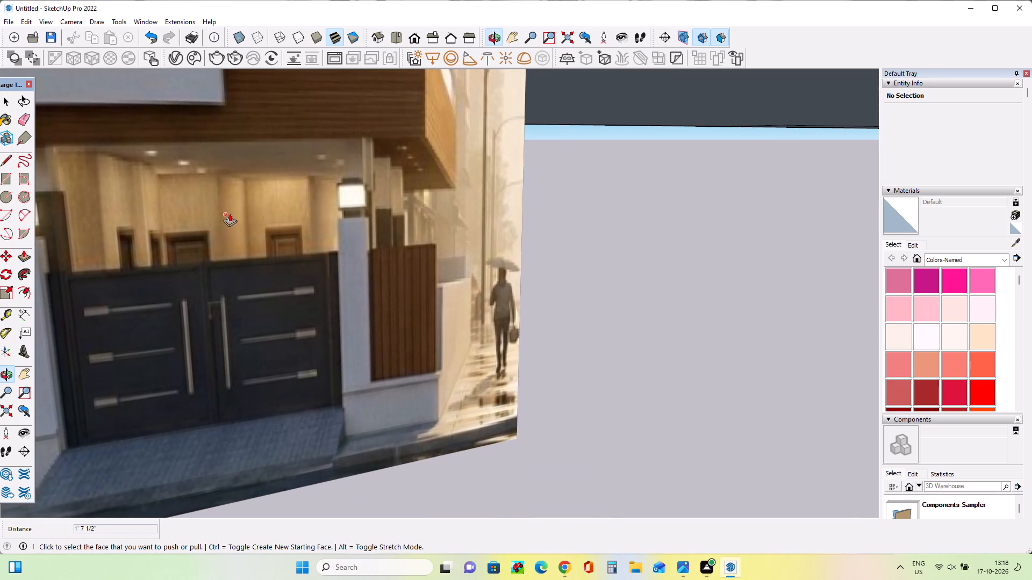
scroll(230, 207, "up", 4)
middle_click_drag(230, 207, 157, 251)
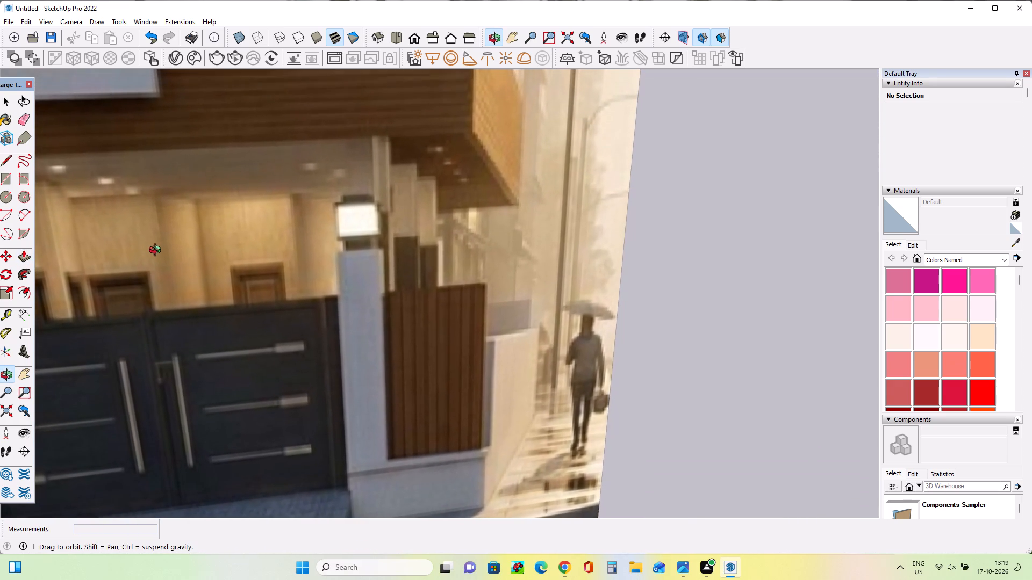
middle_click_drag(157, 251, 130, 240)
middle_click(130, 240)
scroll(129, 239, "down", 6)
middle_click_drag(185, 247, 229, 321)
scroll(133, 300, "up", 10)
scroll(133, 297, "down", 4)
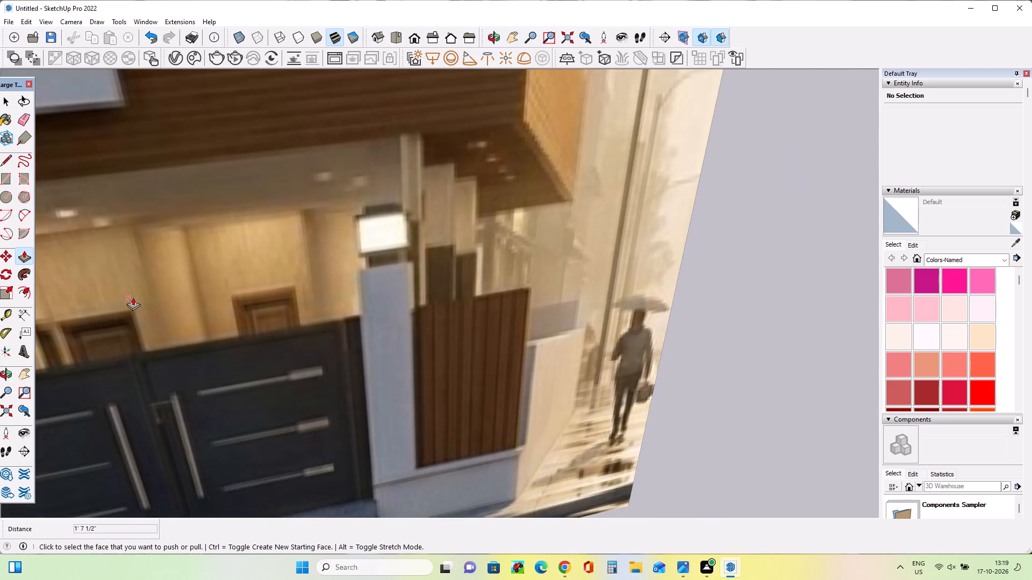
scroll(133, 297, "down", 18)
scroll(133, 297, "down", 4)
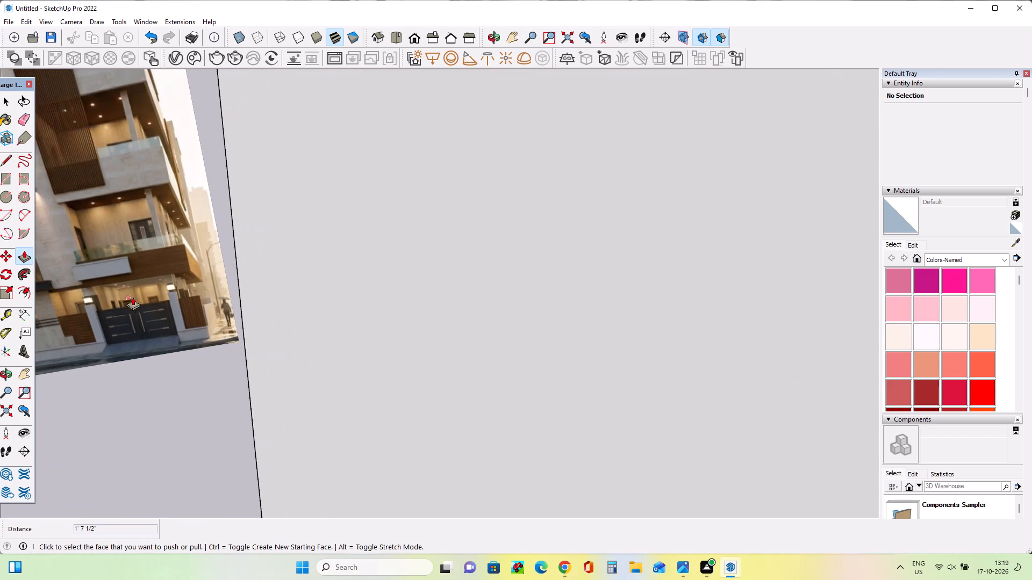
scroll(133, 297, "down", 3)
scroll(139, 270, "up", 11)
scroll(132, 317, "down", 1)
scroll(132, 317, "up", 2)
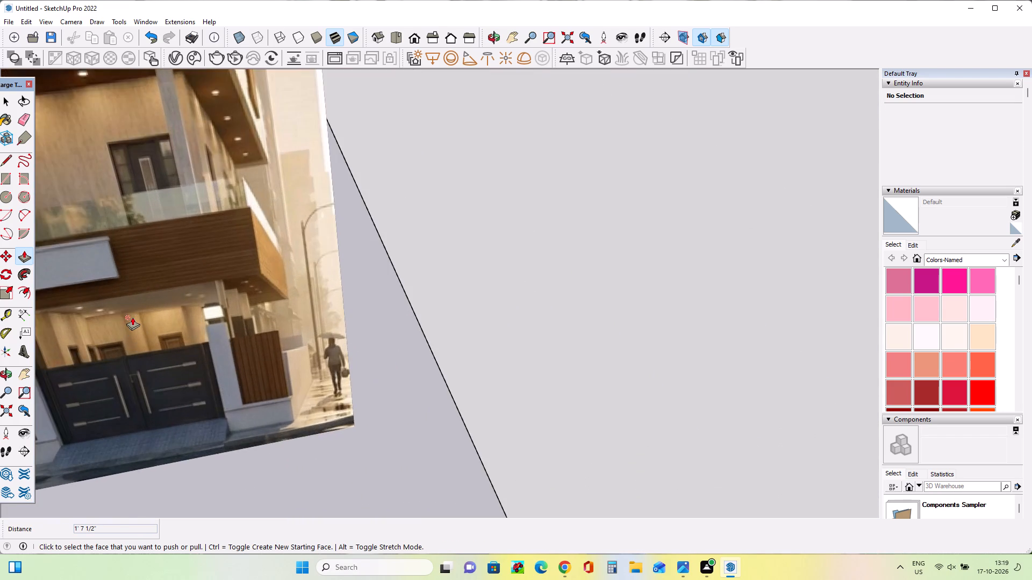
scroll(132, 317, "up", 3)
scroll(132, 318, "down", 1)
scroll(132, 318, "up", 13)
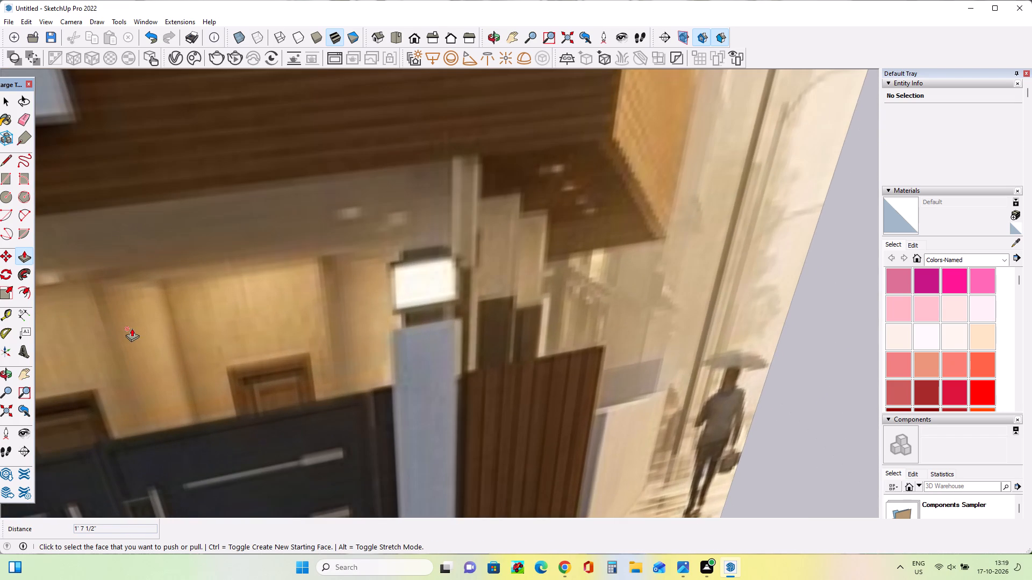
scroll(132, 328, "down", 16)
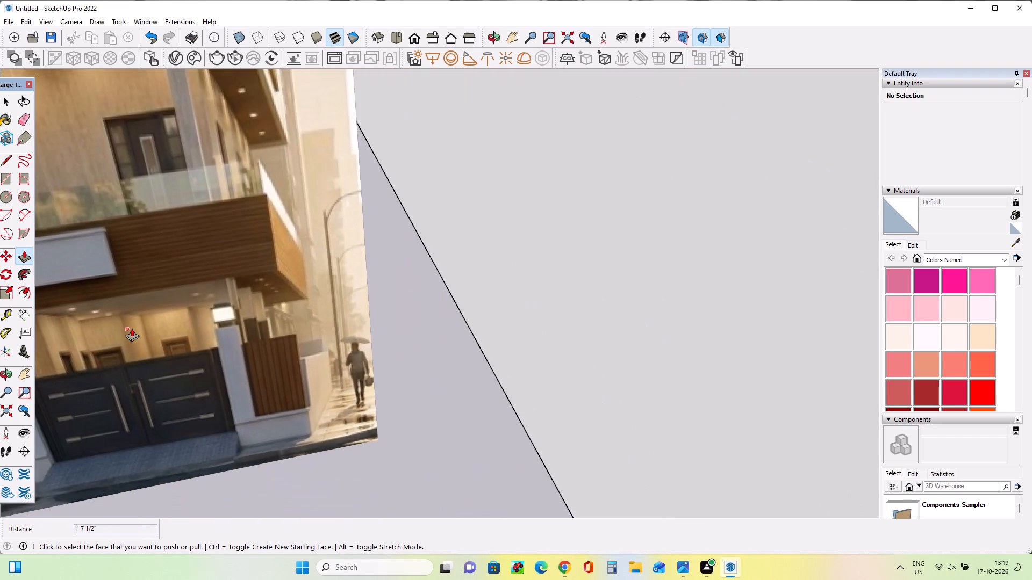
scroll(132, 328, "down", 17)
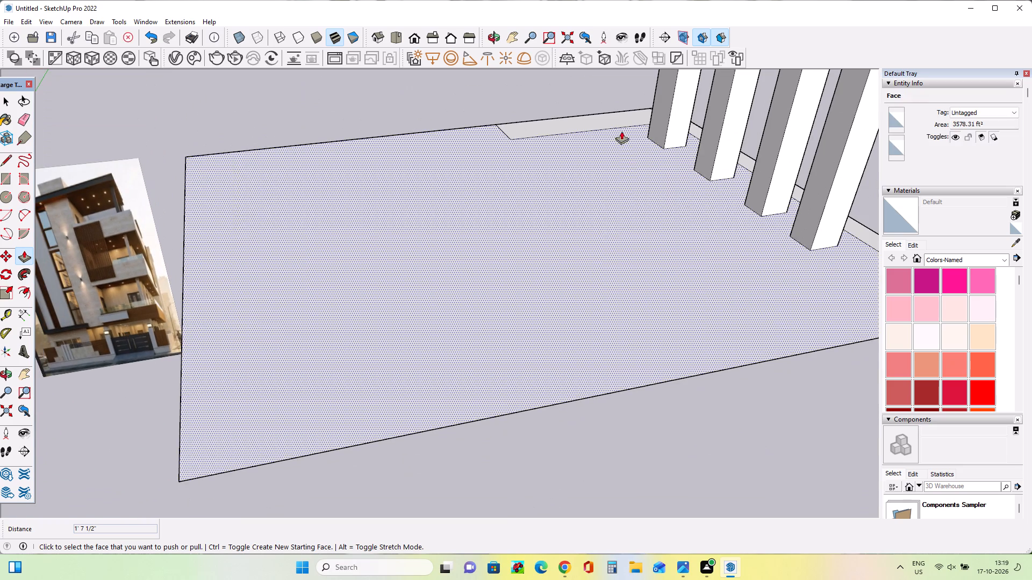
Draw a rectangle about 28' 4" by 18' on the ground, starting on the back strip's inner line near the first column.
left_click(10, 180)
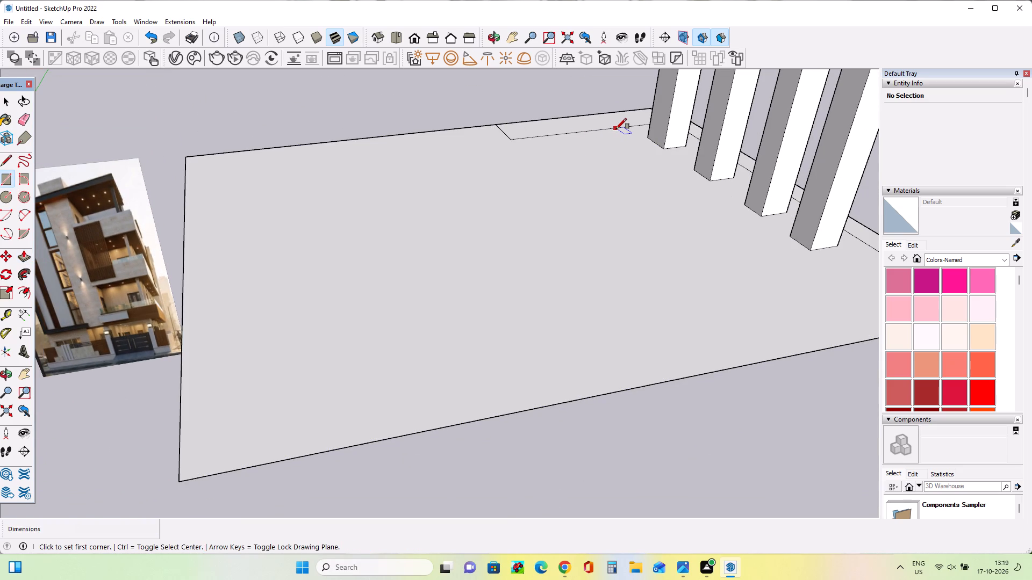
left_click(616, 129)
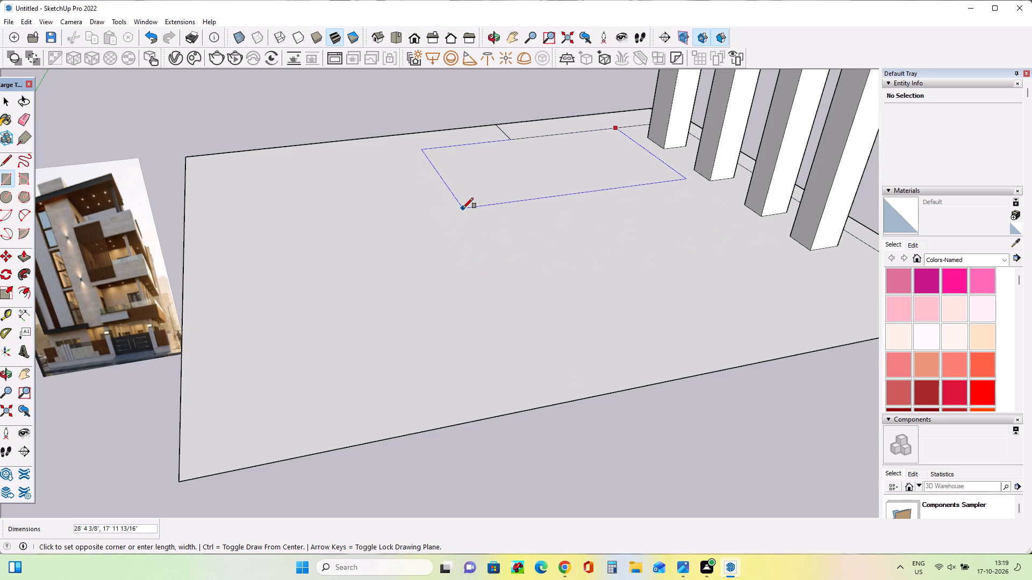
left_click(463, 208)
Extend the back strip with another rectangle from its end corner to the plot's back edge, level with the new rectangle's corner.
left_click(508, 137)
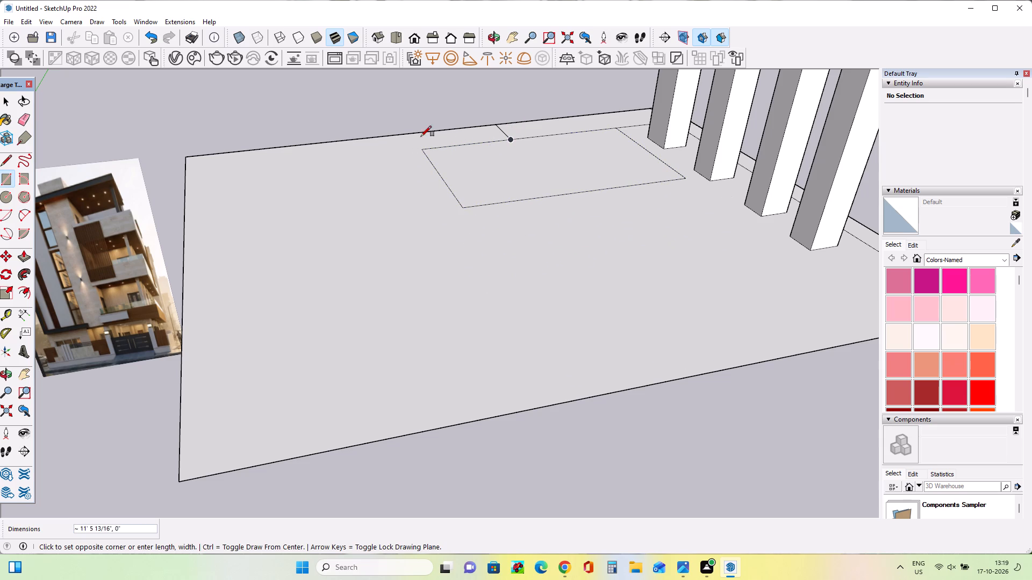
left_click(420, 148)
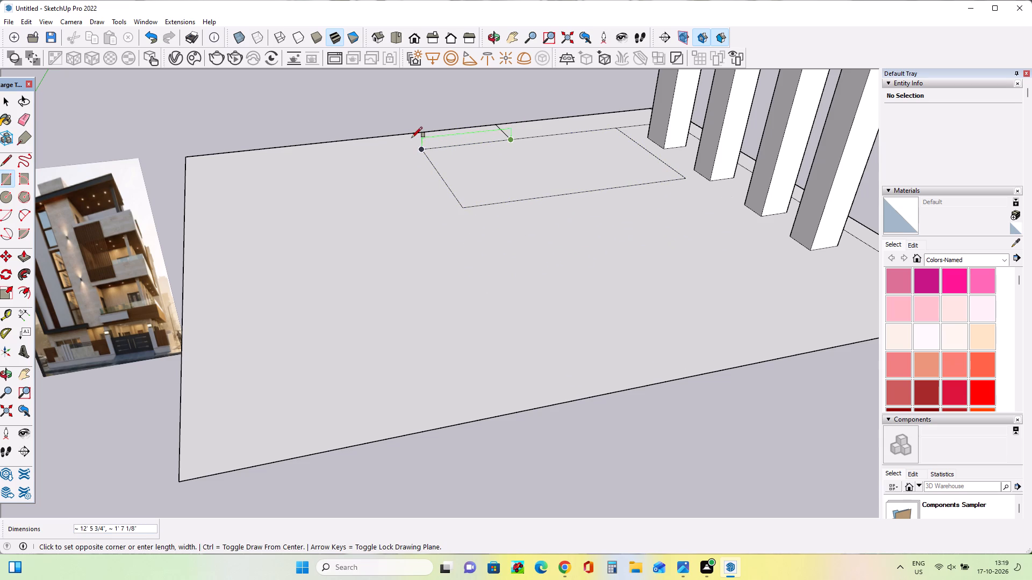
left_click(412, 136)
Draw a rectangle about 9' 5" by 20' 2" on the ground, adjoining the front edge of the large rectangle.
middle_click_drag(468, 237, 434, 221)
left_click(544, 201)
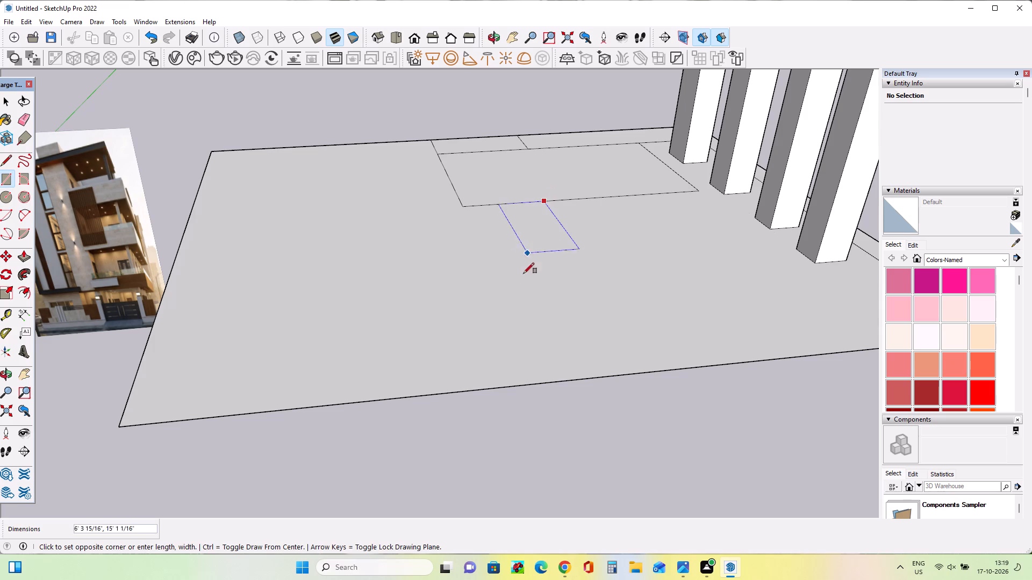
left_click(504, 298)
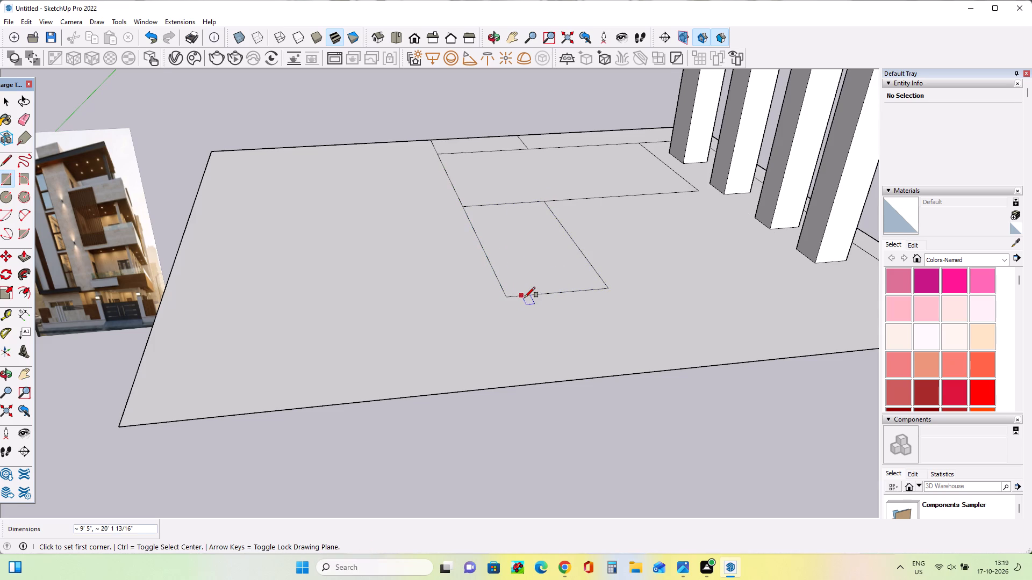
Compare the ground layout with the gate and boundary wall area of the facade image.
scroll(525, 298, "down", 2)
scroll(296, 308, "up", 3)
middle_click_drag(193, 302, 211, 260)
scroll(129, 274, "up", 12)
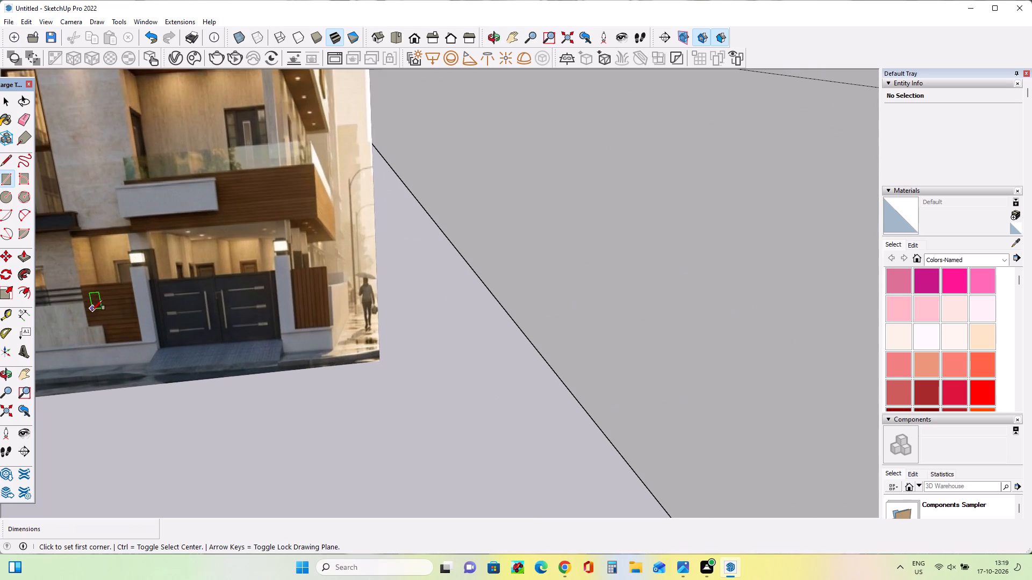
scroll(92, 310, "down", 18)
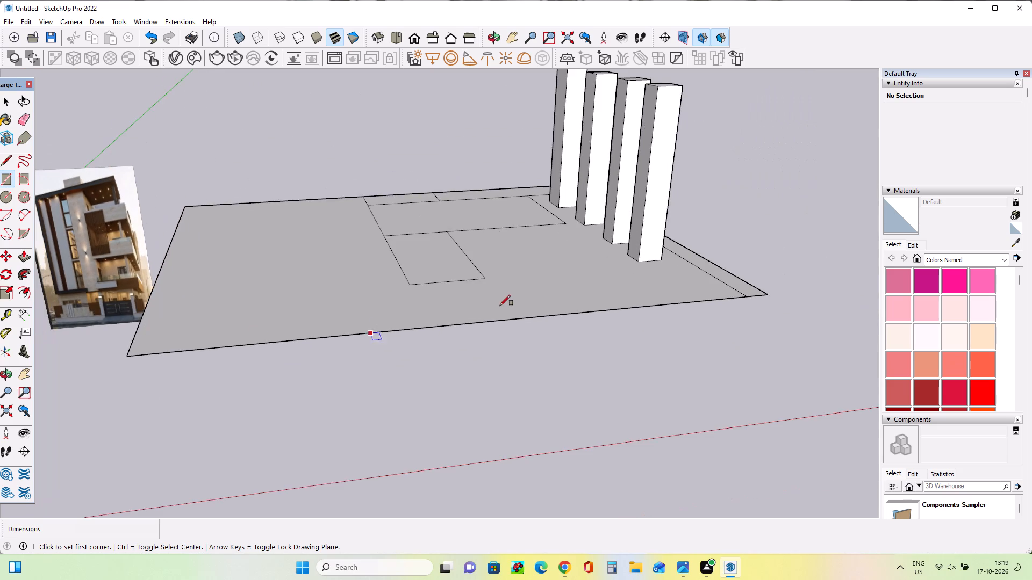
middle_click_drag(500, 306, 468, 341)
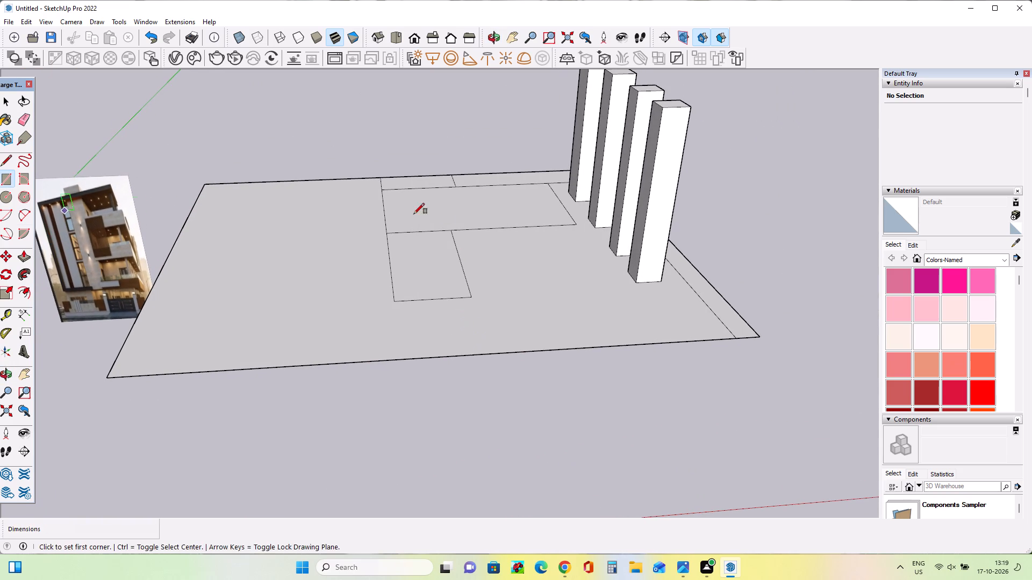
Erase the short dividing line across the back strip.
left_click(21, 116)
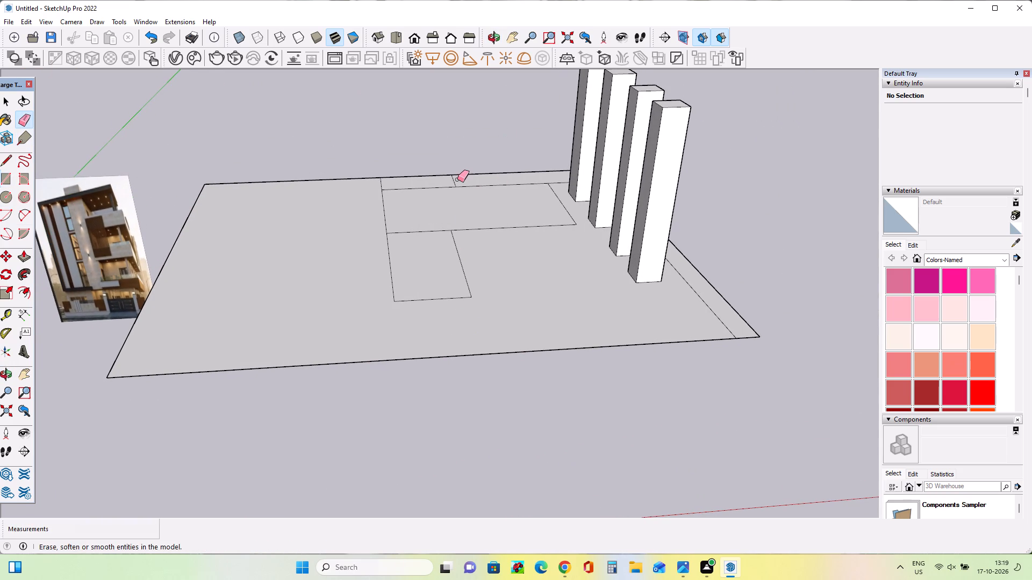
left_click_drag(454, 178, 459, 178)
Raise the back strip into a wall about 12' 11" high.
middle_click_drag(544, 212, 565, 268)
scroll(543, 217, "down", 4)
middle_click_drag(529, 204, 548, 256)
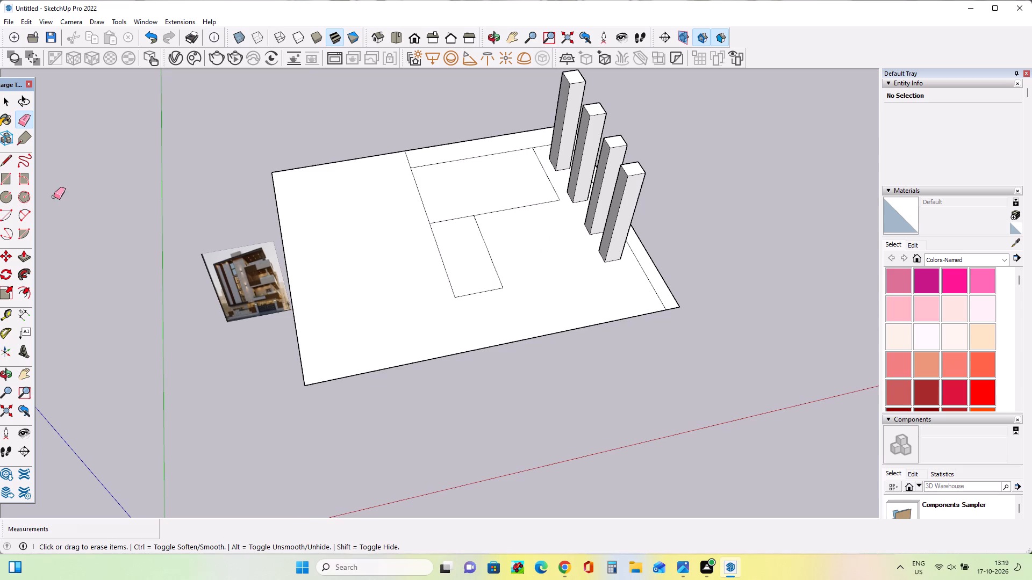
left_click(23, 258)
left_click(462, 146)
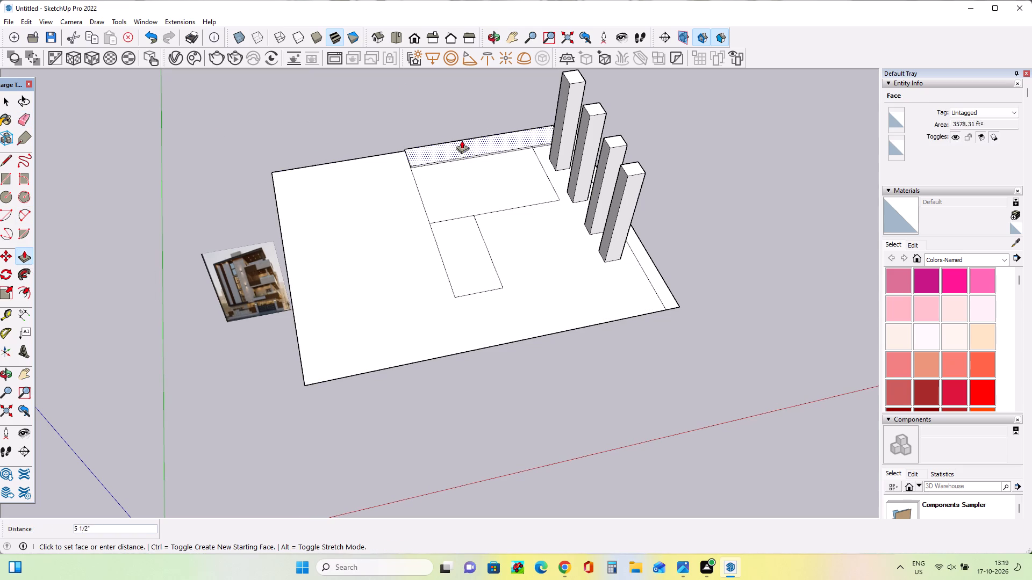
left_click(375, 103)
Thin the back wall's long section by pushing its inner face in about 1' 10 7/16".
middle_click_drag(471, 199, 502, 164)
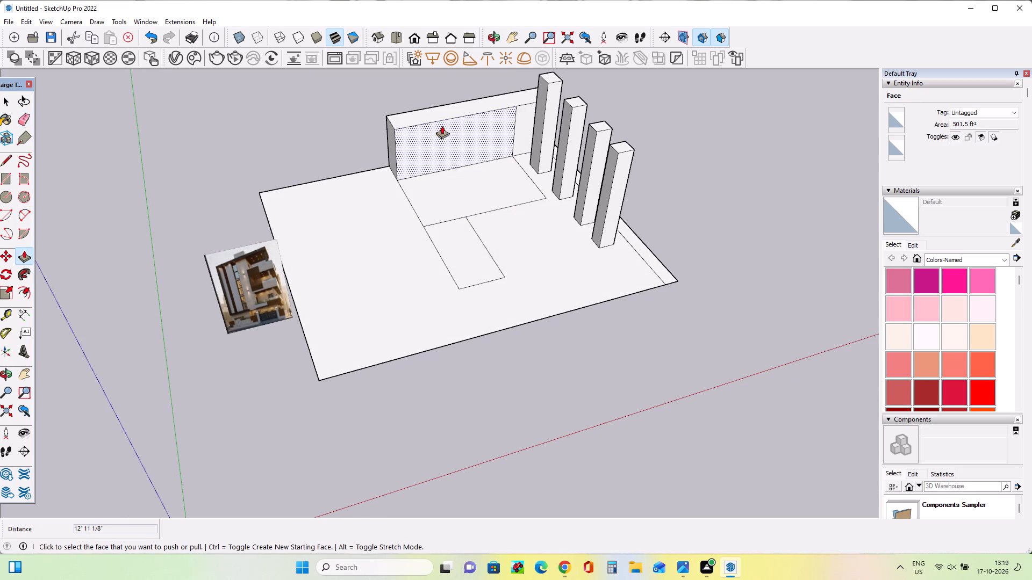
left_click(442, 126)
left_click(440, 121)
Push in the inner face of the back wall's short section beside the first column by about 1' 5 7/16".
middle_click_drag(681, 243, 381, 252)
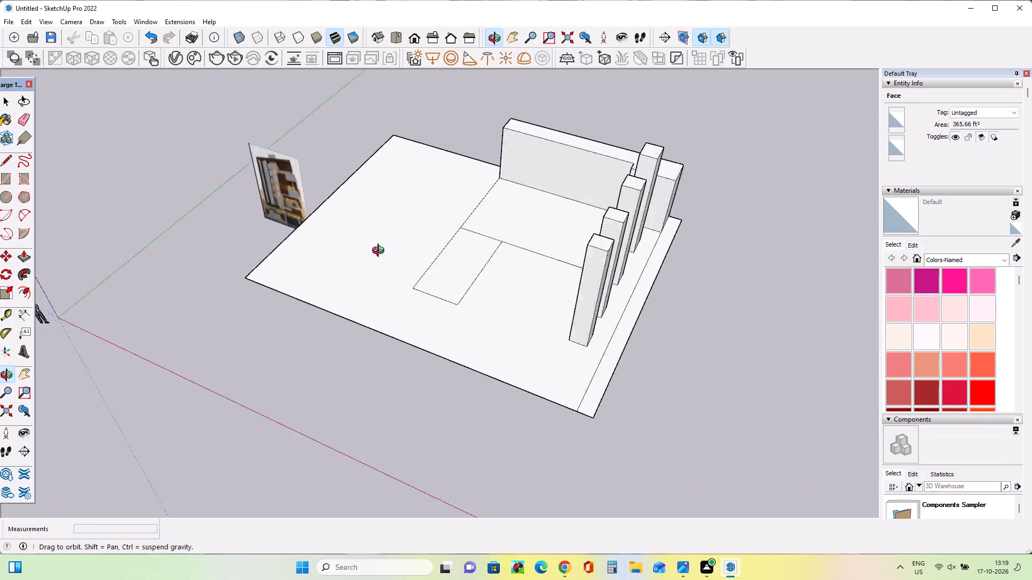
middle_click_drag(381, 252, 309, 261)
middle_click_drag(632, 214, 584, 234)
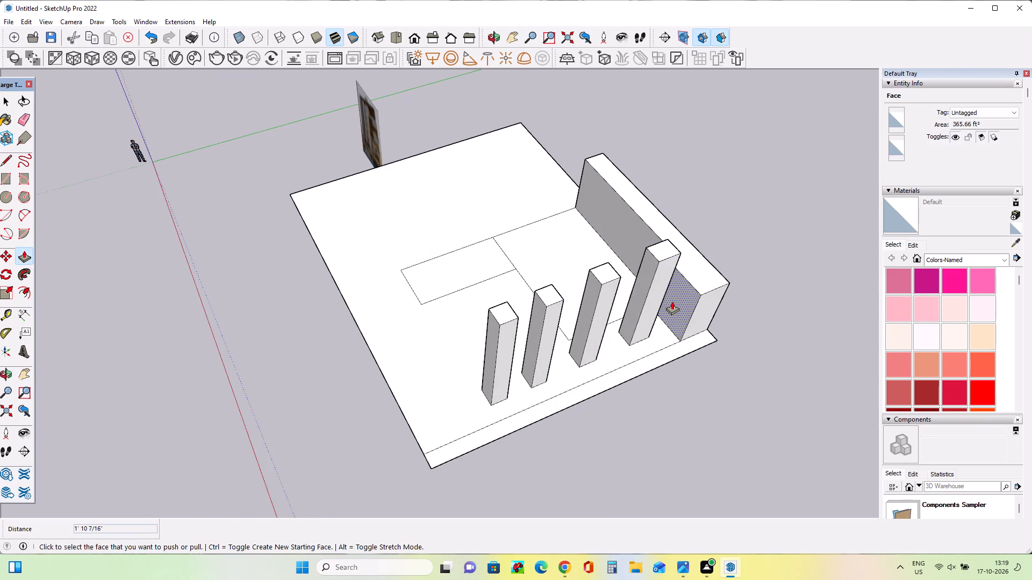
left_click(672, 301)
left_click(648, 218)
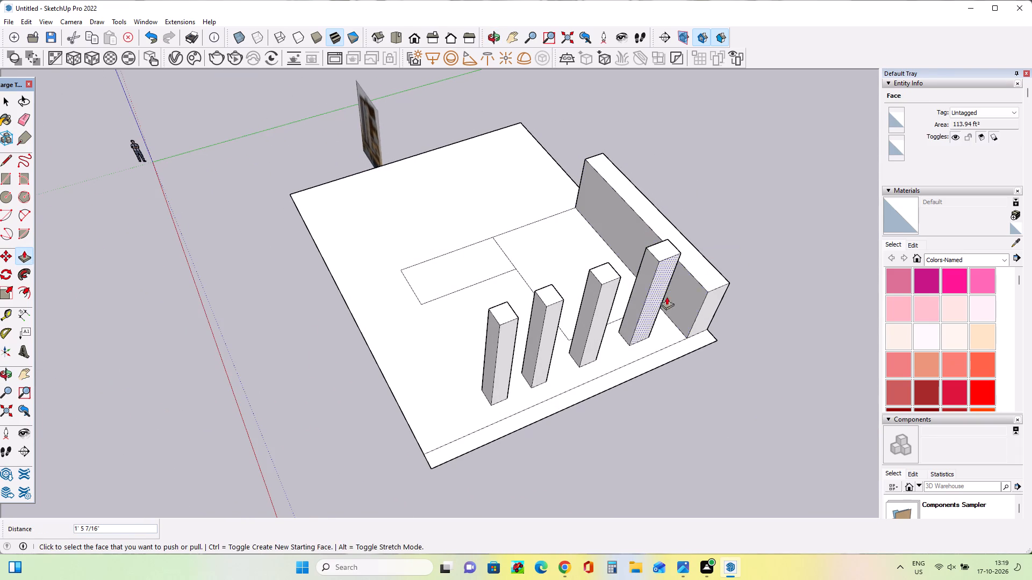
Push the short section of the back wall in another 5" to sit flush with the long section.
middle_click_drag(666, 296, 931, 198)
middle_click_drag(400, 325, 534, 331)
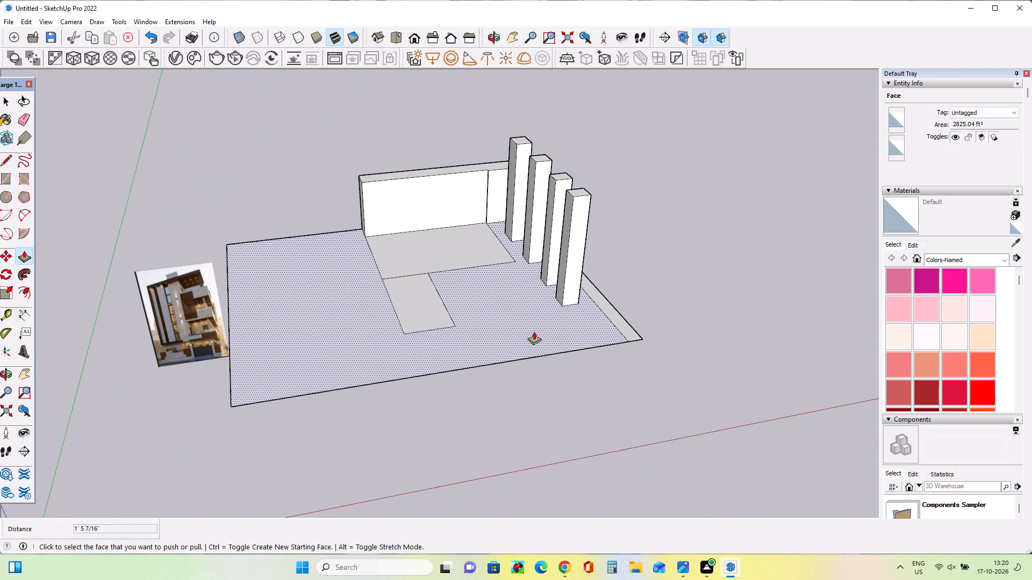
middle_click_drag(311, 277, 495, 287)
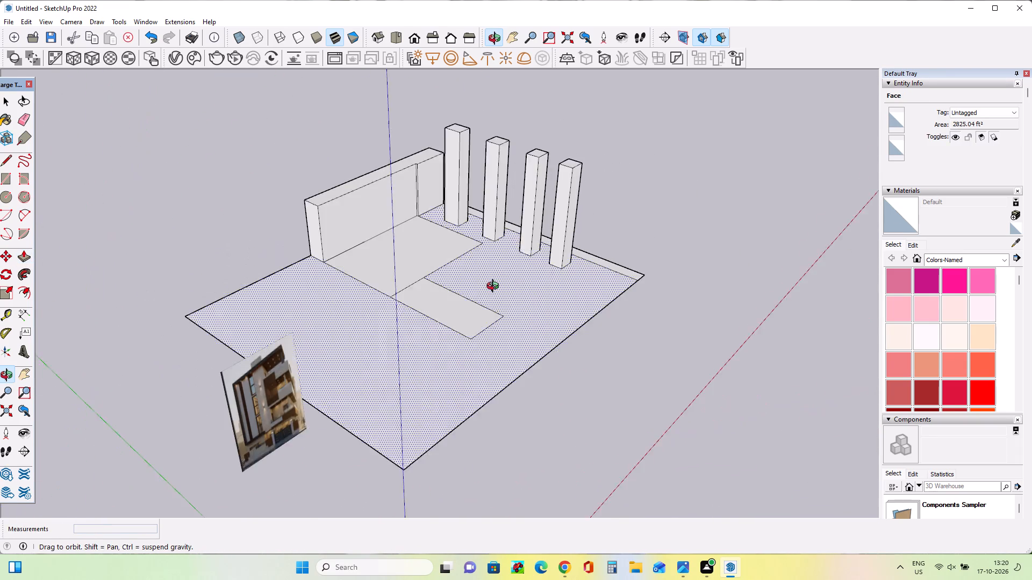
middle_click_drag(495, 287, 271, 273)
scroll(525, 173, "up", 5)
scroll(493, 192, "down", 1)
scroll(493, 192, "up", 3)
scroll(493, 192, "down", 1)
scroll(493, 192, "up", 3)
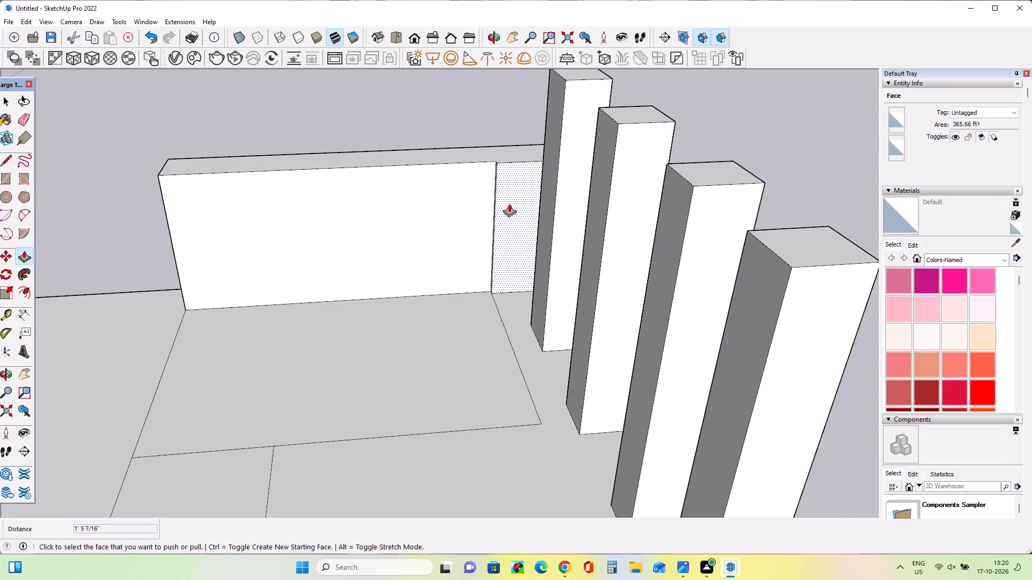
middle_click_drag(522, 211, 641, 205)
left_click(457, 226)
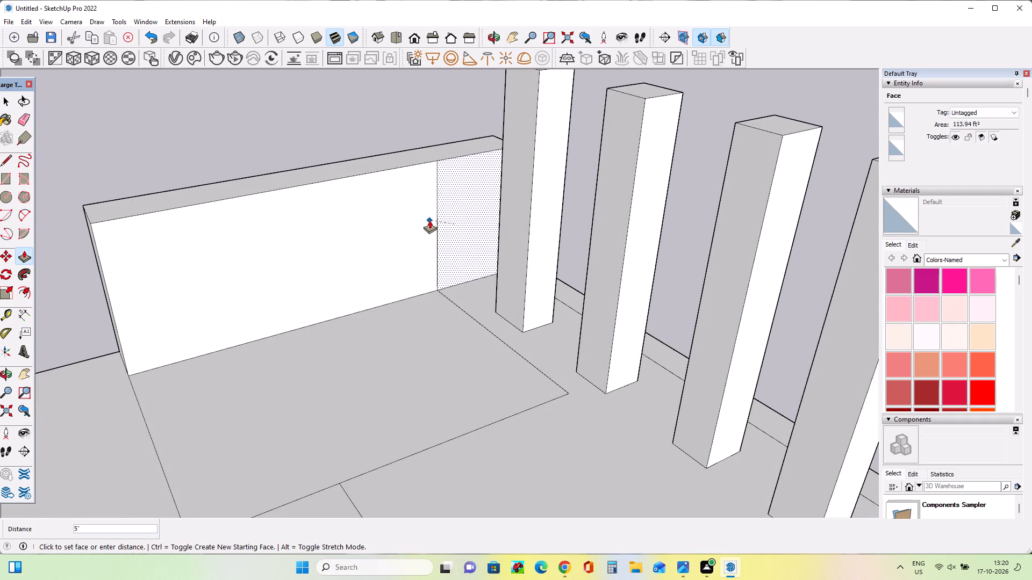
left_click(429, 220)
middle_click_drag(484, 280, 347, 298)
scroll(347, 298, "down", 4)
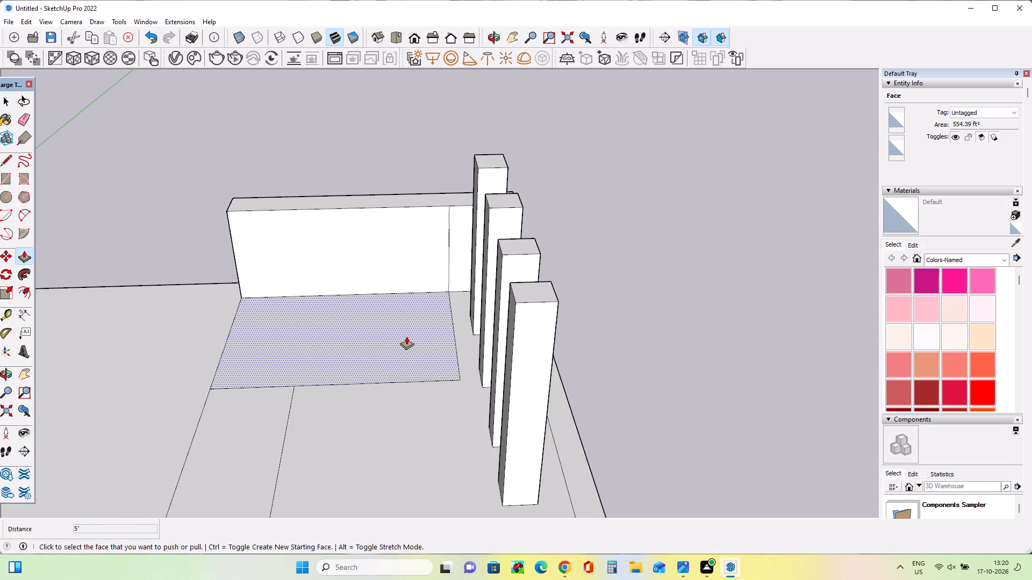
Raise the ground rectangle in front of the back wall by 12' 11 1/8", and by a further 11' 5/8".
scroll(442, 308, "down", 8)
left_click(393, 328)
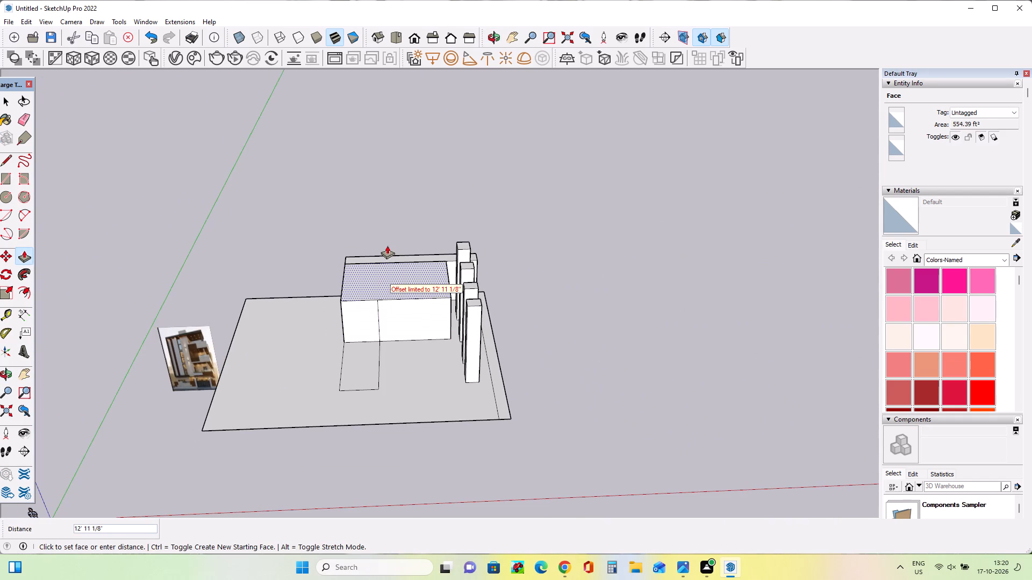
left_click(386, 241)
left_click(393, 291)
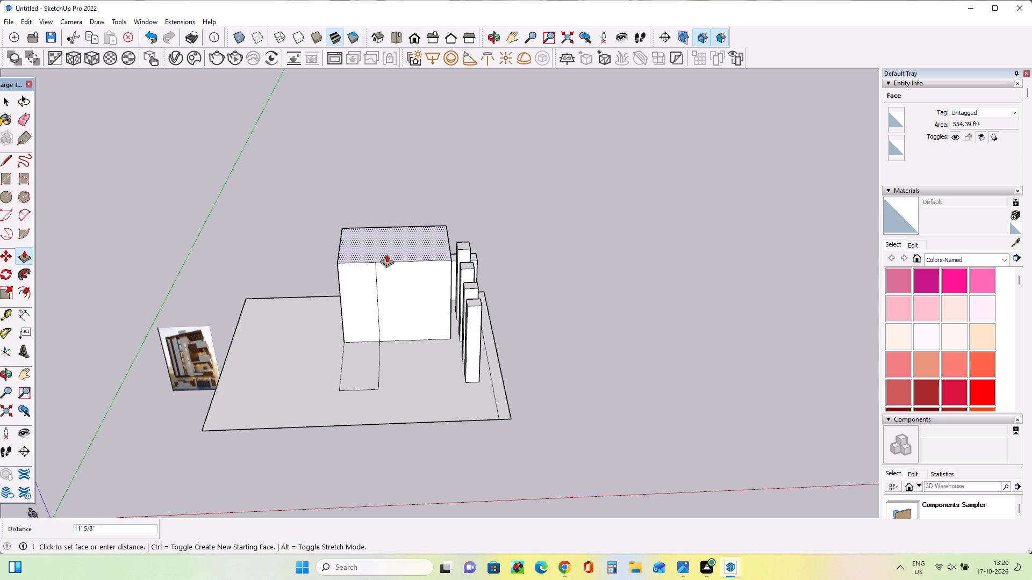
left_click(386, 254)
Raise the narrow side strip beyond the columns into a wall 12' 11 1/8" high.
middle_click_drag(540, 299, 361, 326)
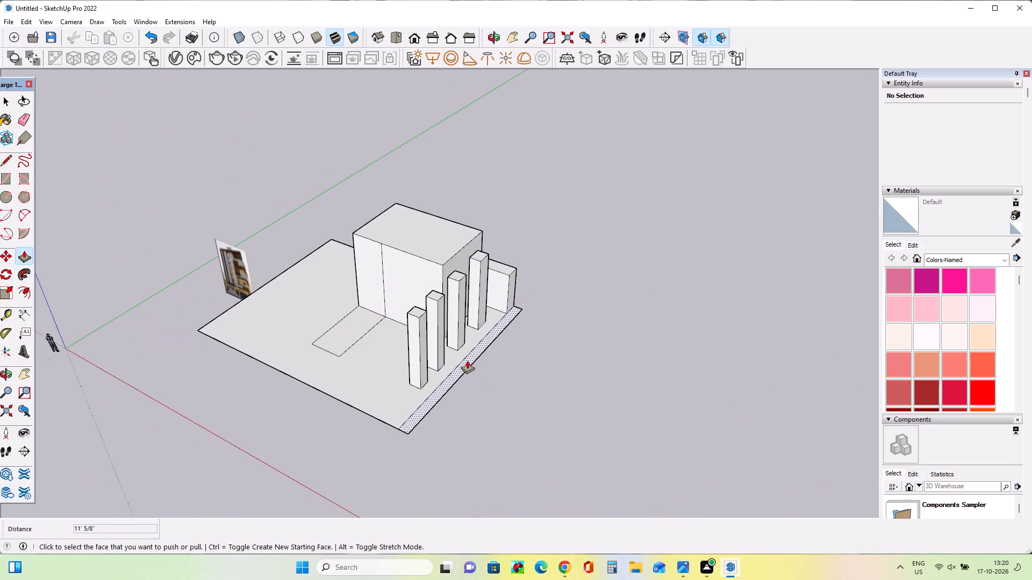
left_click(467, 360)
left_click(512, 260)
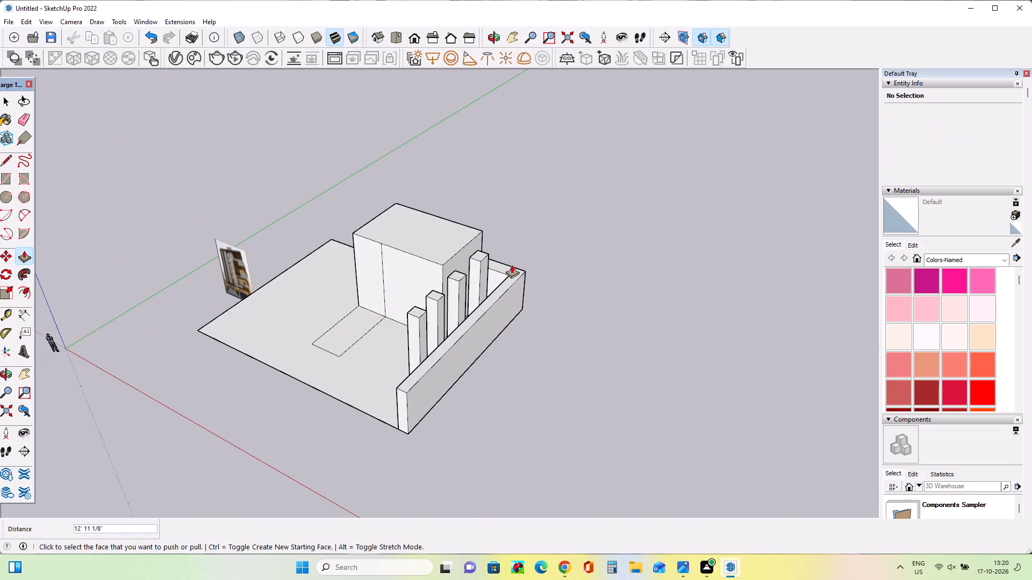
Raise the small ground rectangle in front of the tall block by 23' 11 3/4", flush with the block's top.
middle_click_drag(481, 303, 761, 262)
scroll(483, 325, "up", 3)
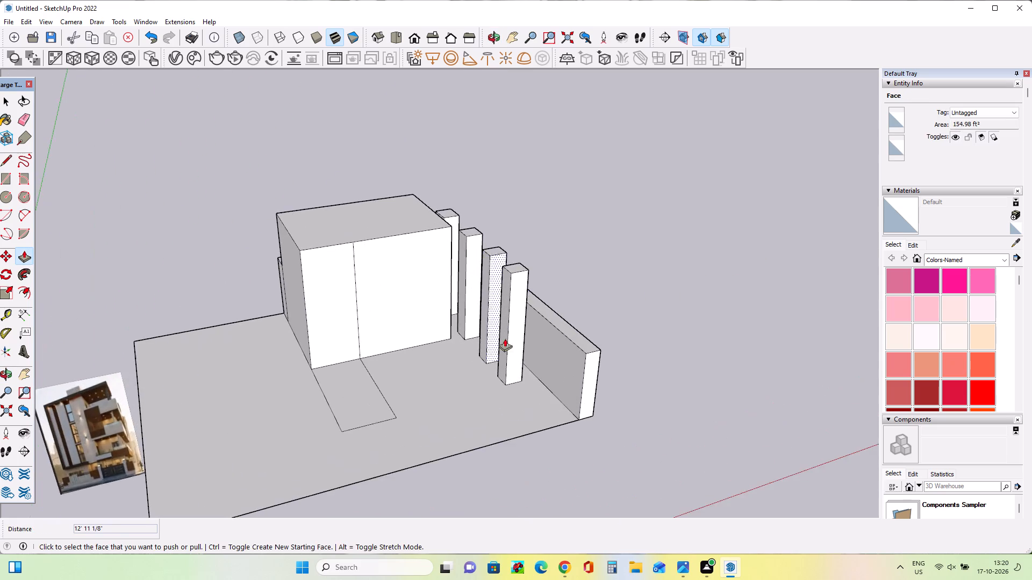
middle_click_drag(572, 354, 409, 408)
middle_click_drag(493, 403, 547, 388)
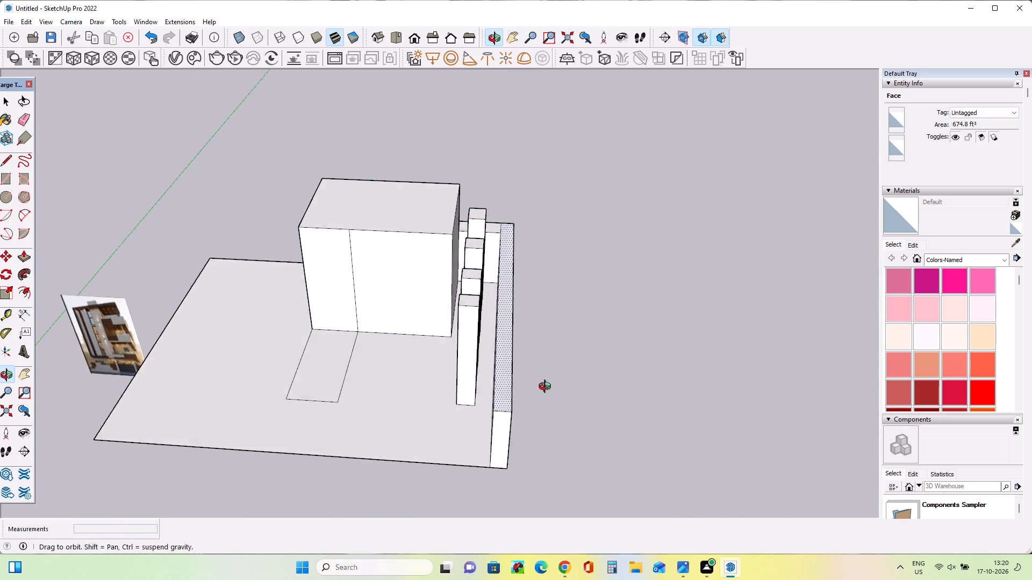
middle_click_drag(547, 388, 568, 381)
scroll(319, 308, "down", 2)
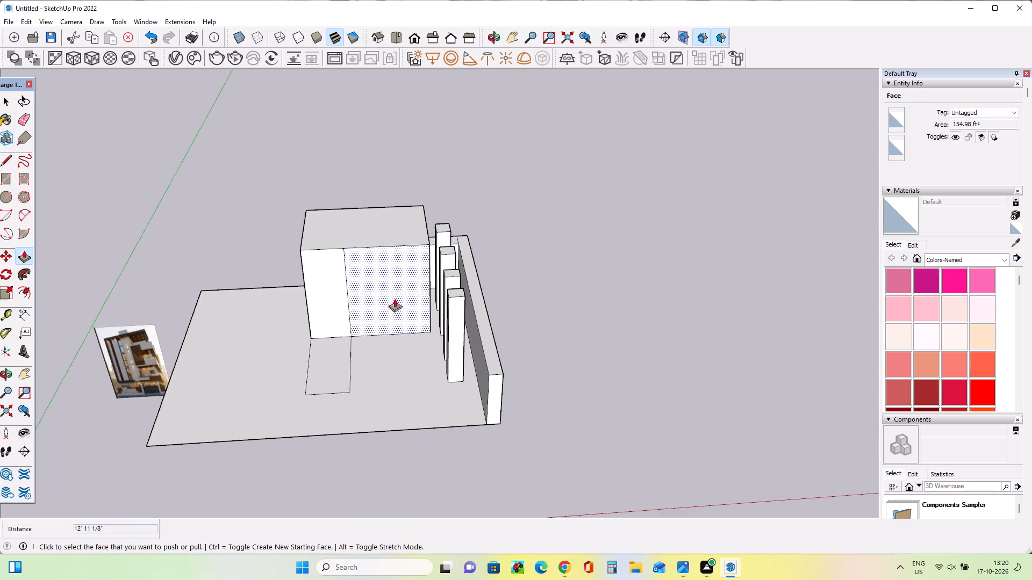
scroll(508, 294, "down", 6)
middle_click_drag(270, 317, 328, 298)
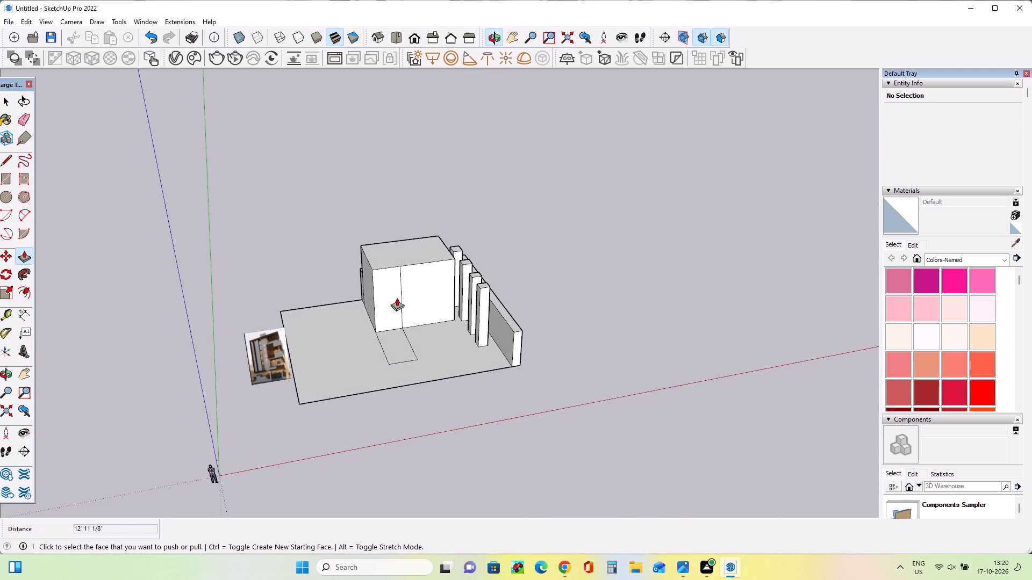
scroll(396, 299, "up", 7)
scroll(439, 308, "down", 3)
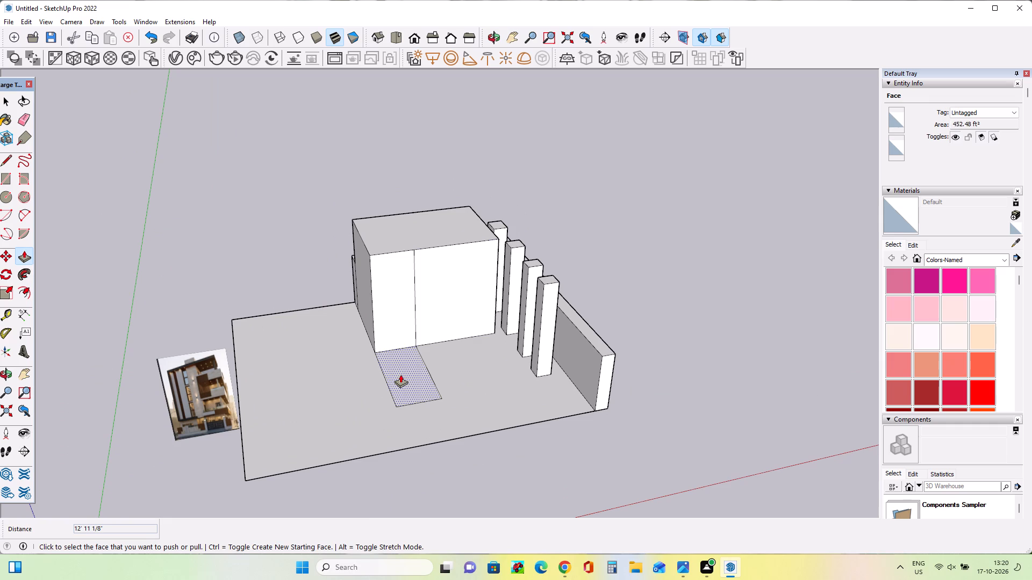
left_click(400, 374)
left_click(438, 254)
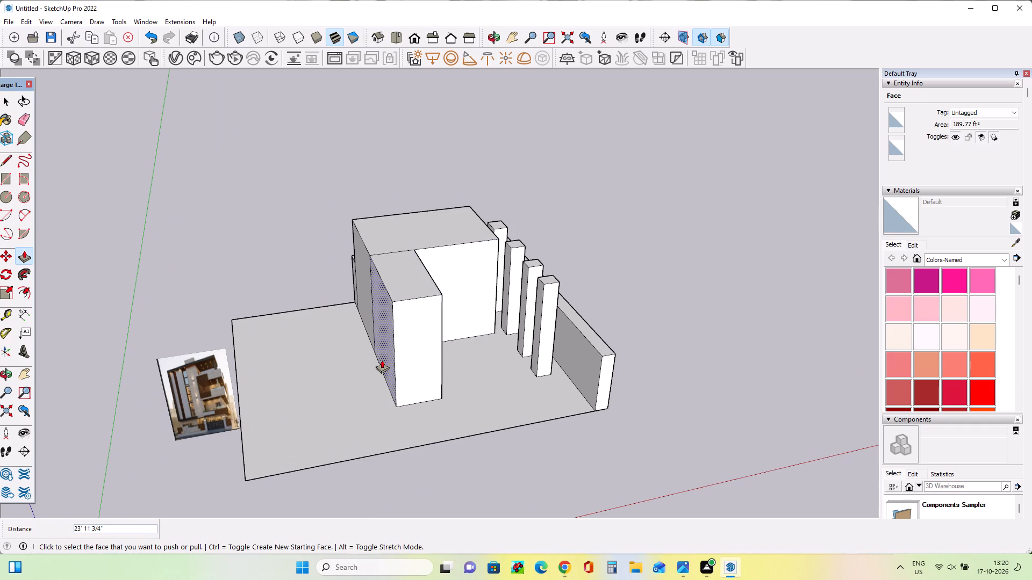
Examine the reference image's overall facade and its ground-floor boundary wall beside the gate.
middle_click_drag(381, 360, 401, 335)
scroll(167, 434, "up", 7)
scroll(184, 437, "down", 1)
scroll(184, 437, "up", 2)
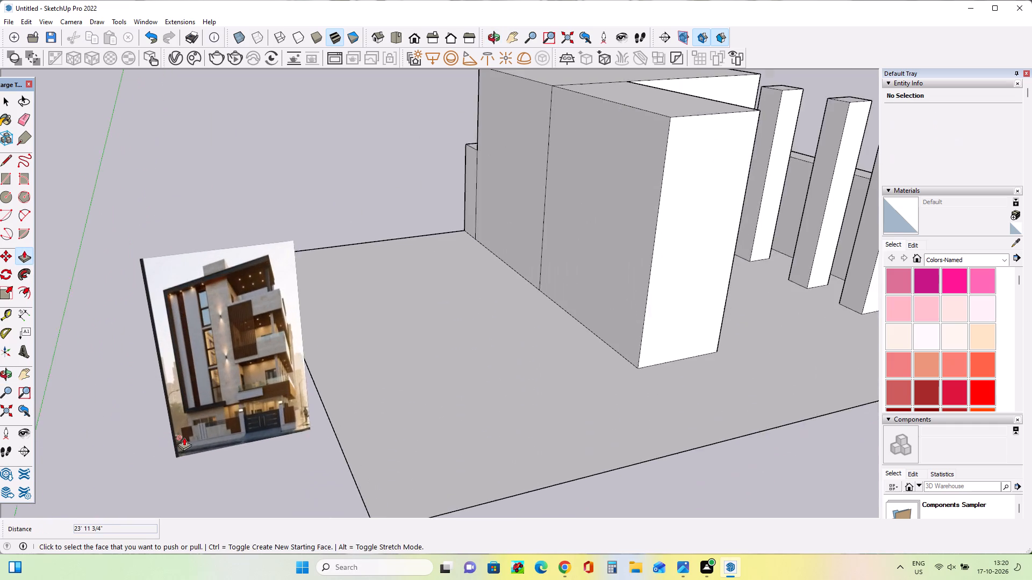
scroll(184, 437, "up", 1)
scroll(184, 437, "down", 1)
scroll(184, 437, "up", 12)
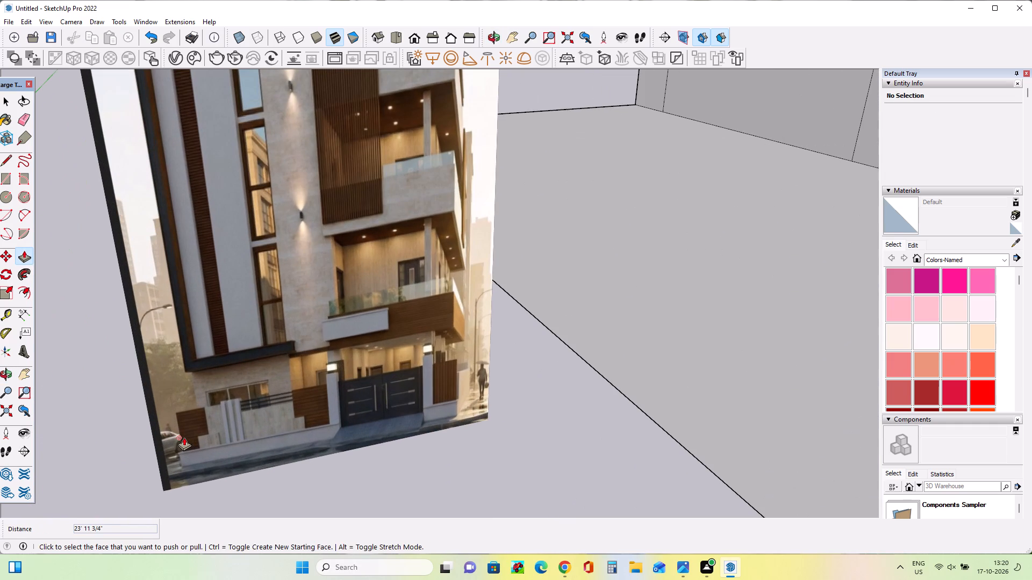
middle_click_drag(184, 437, 104, 438)
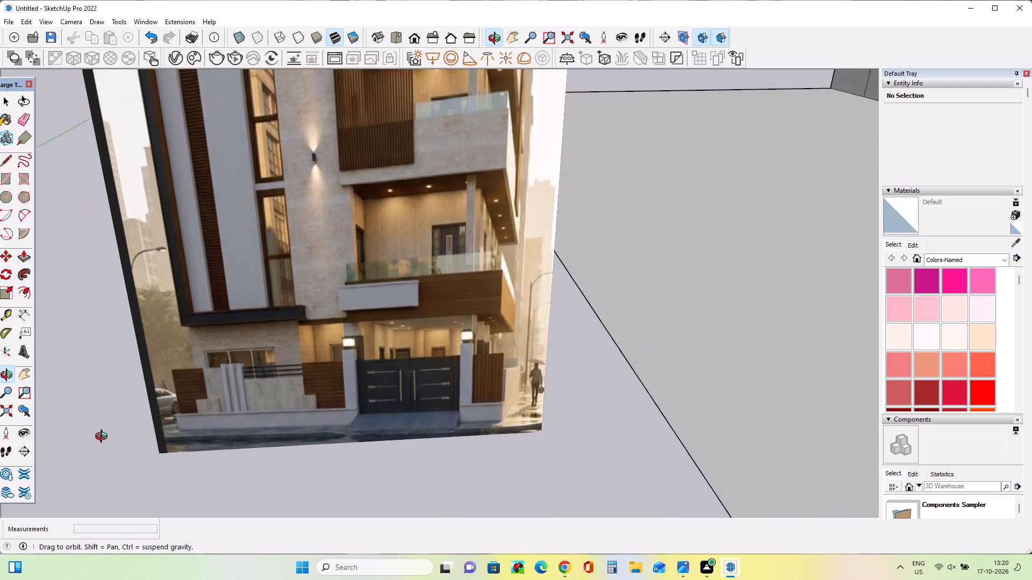
middle_click_drag(104, 438, 101, 417)
scroll(101, 417, "down", 9)
scroll(101, 417, "up", 1)
scroll(104, 415, "down", 3)
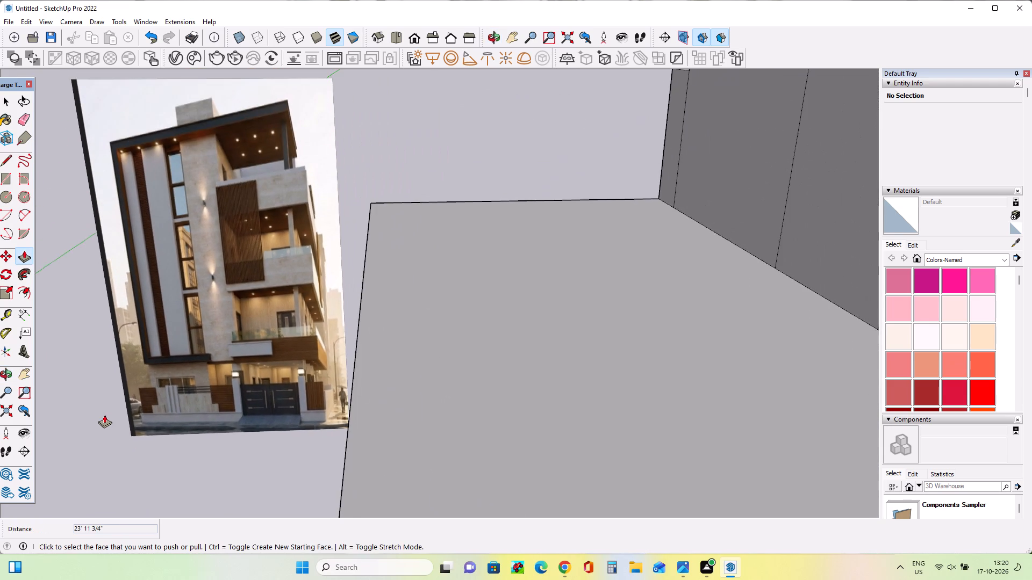
scroll(104, 415, "down", 9)
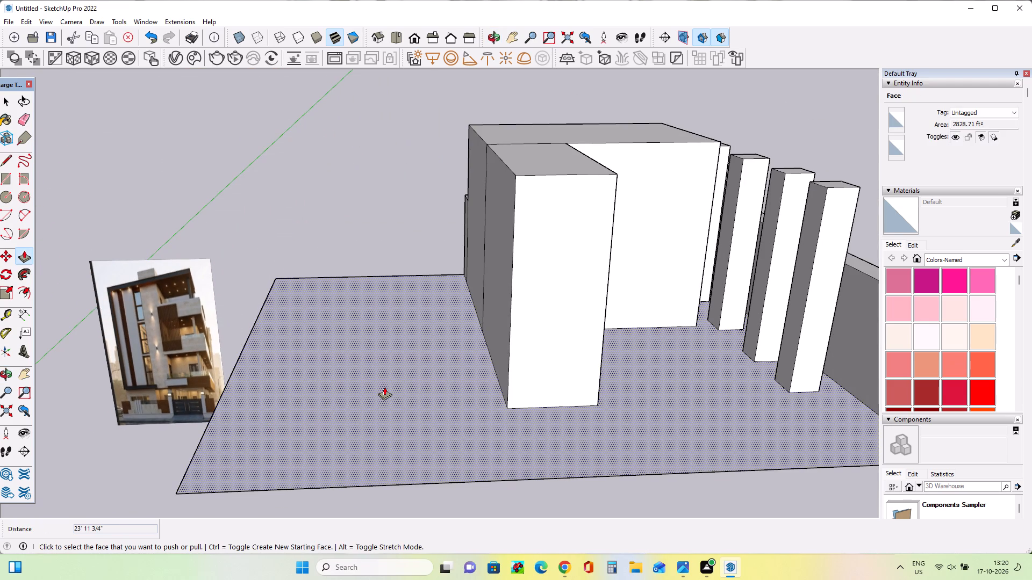
Draw a line about 12' 5" from the front block's outer corner to the plot's front edge, and one about 29' 10" across to the plot's side edge.
left_click(5, 159)
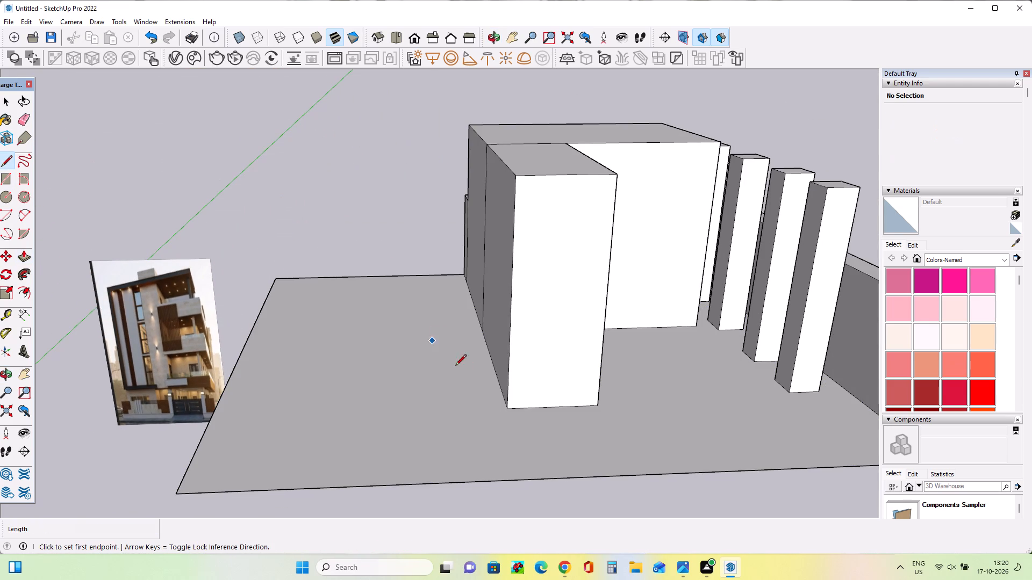
left_click(506, 407)
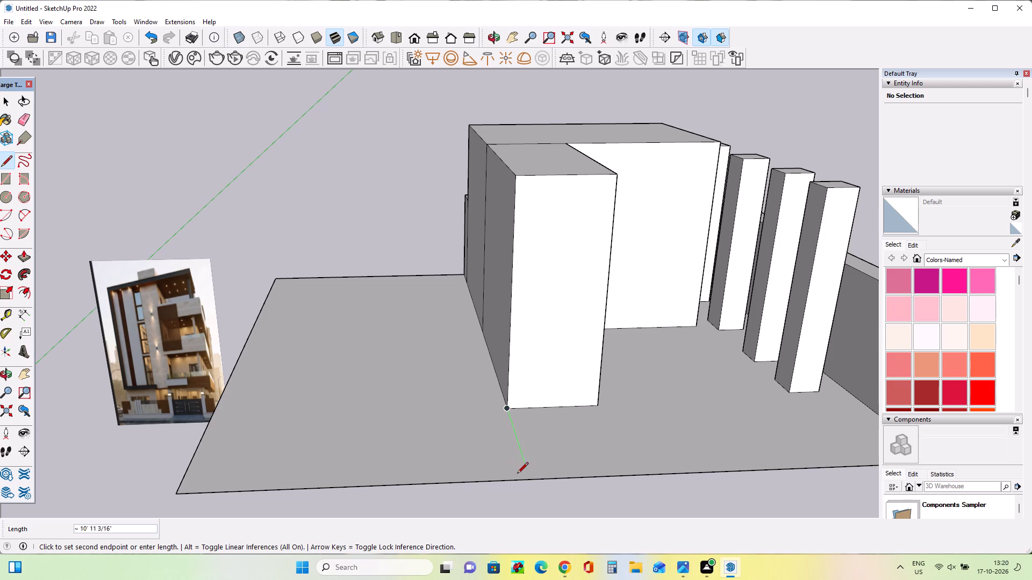
left_click(533, 481)
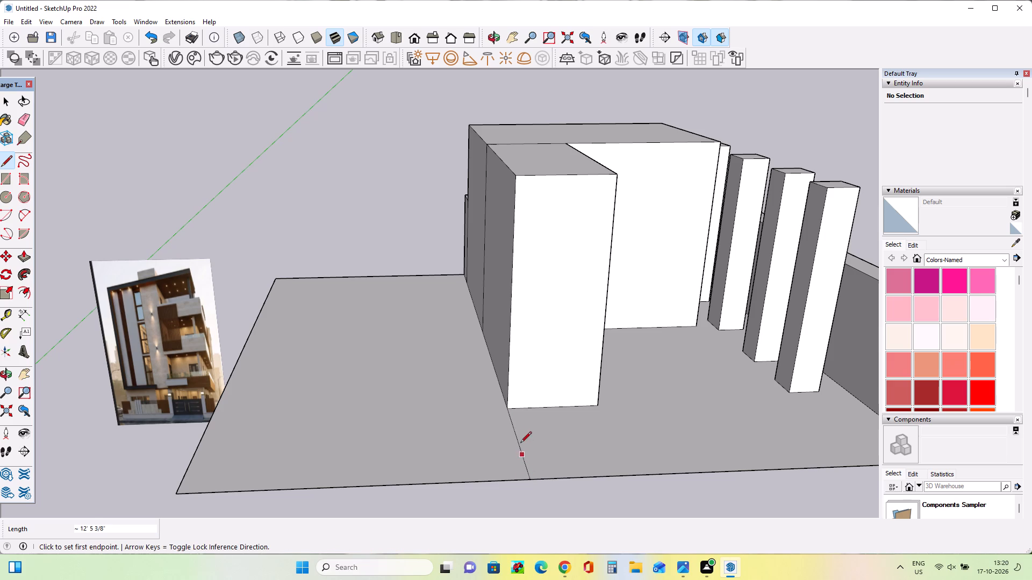
left_click(515, 431)
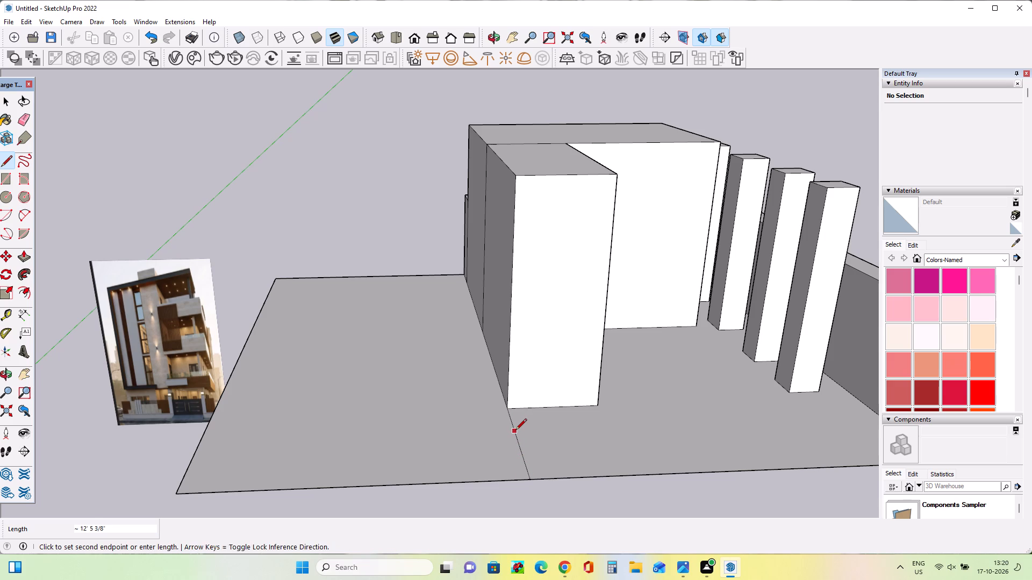
left_click(204, 441)
Erase the vertical seam between the two tall blocks on their shared outer side face.
middle_click_drag(413, 444, 449, 498)
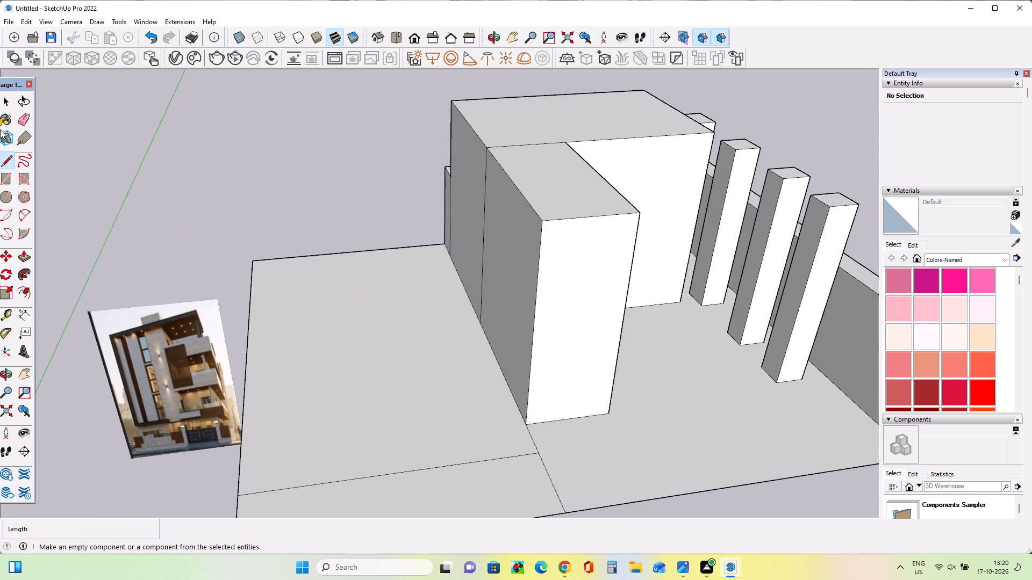
left_click(19, 119)
left_click(483, 262)
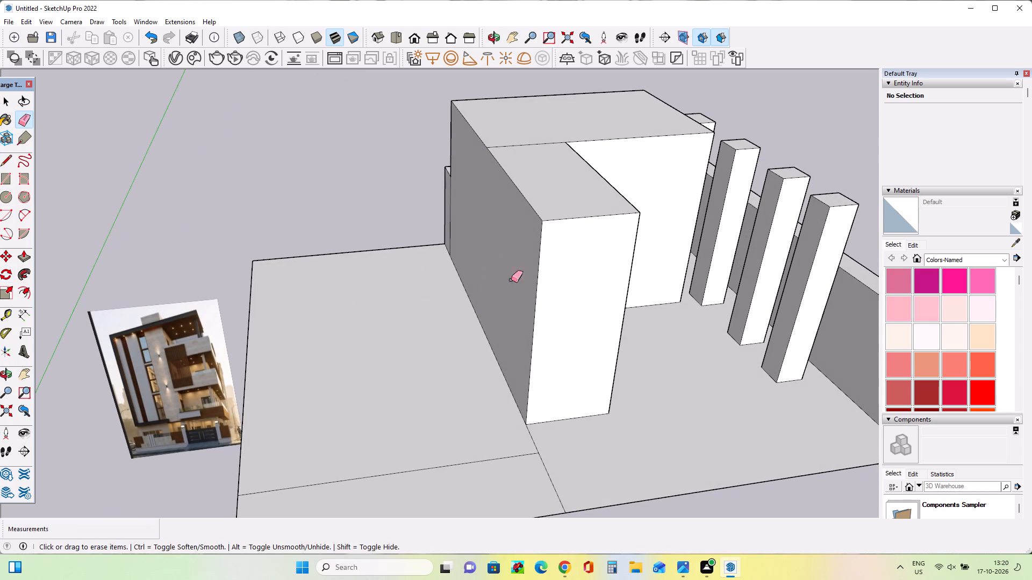
Examine the entrance gate, boundary wall and overhanging louvered volume in the reference image.
middle_click_drag(556, 321, 390, 298)
middle_click_drag(525, 346, 552, 347)
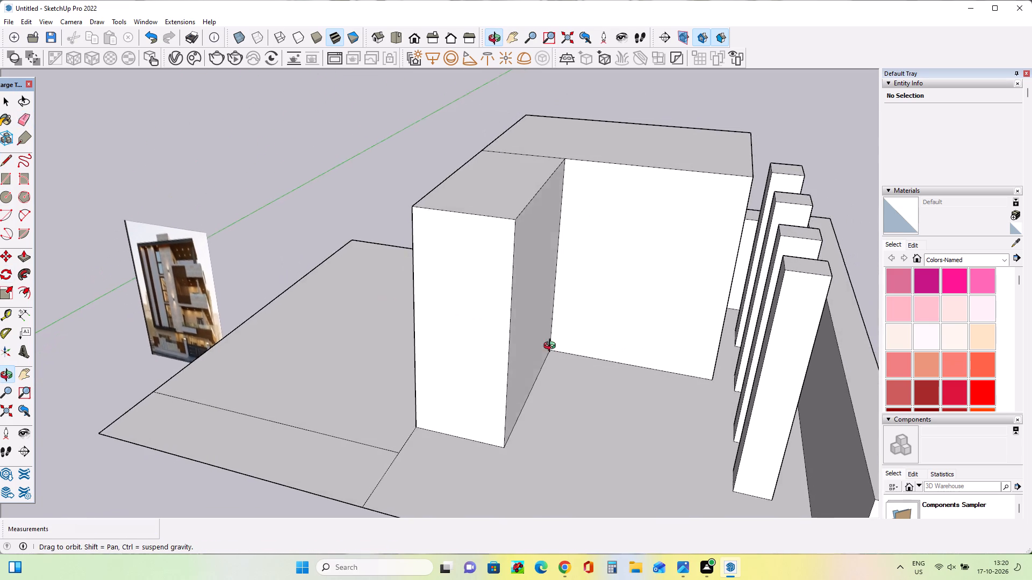
middle_click_drag(552, 347, 706, 303)
scroll(703, 305, "down", 1)
scroll(227, 448, "up", 14)
scroll(140, 437, "up", 3)
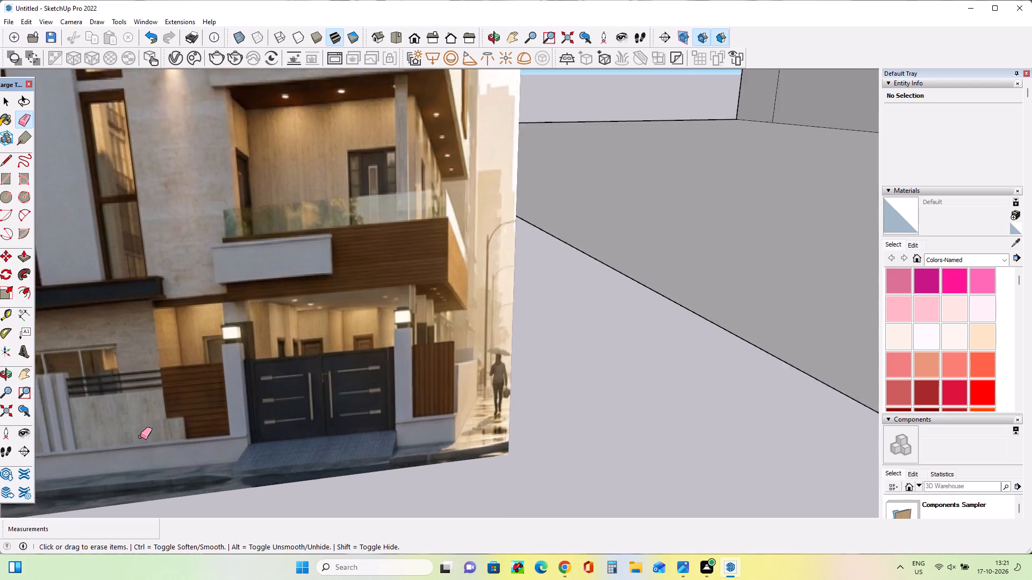
scroll(140, 437, "up", 2)
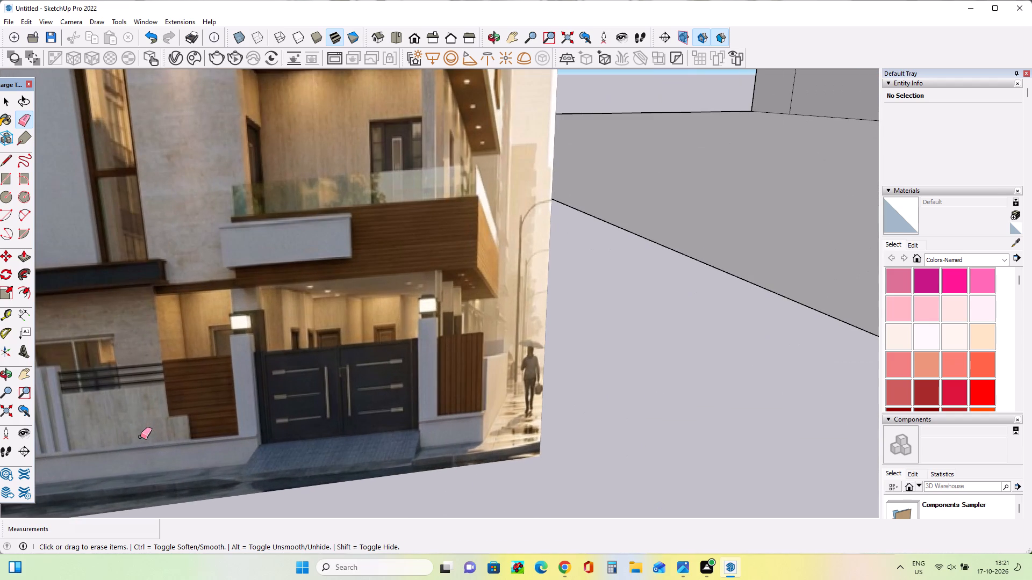
scroll(140, 436, "down", 10)
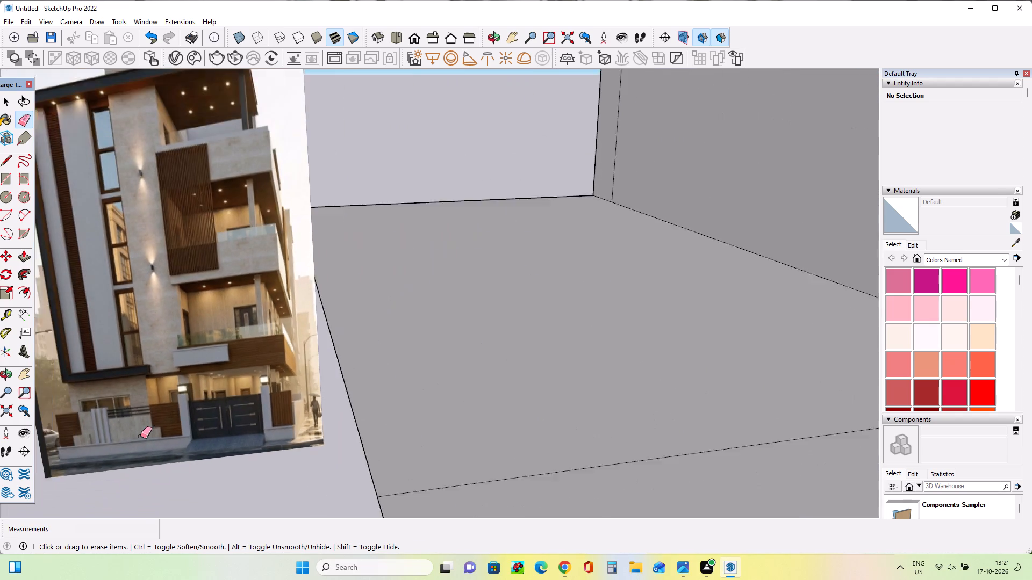
scroll(140, 436, "down", 6)
scroll(140, 436, "up", 1)
scroll(140, 436, "down", 9)
Pull the tall blocks' outer side face out by 2 11/16", and by about another 1' 11/16".
middle_click_drag(385, 437, 386, 454)
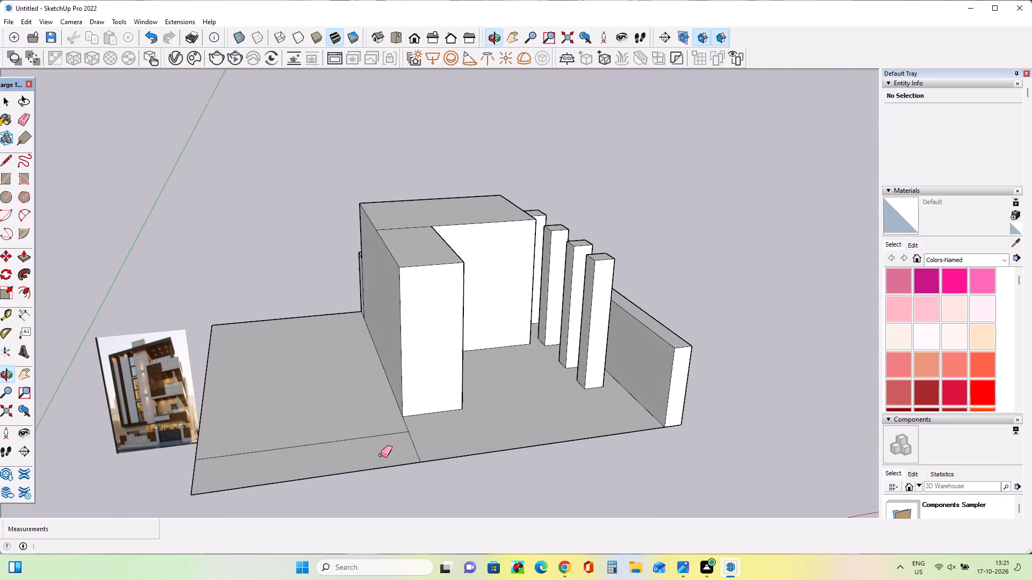
scroll(260, 417, "up", 2)
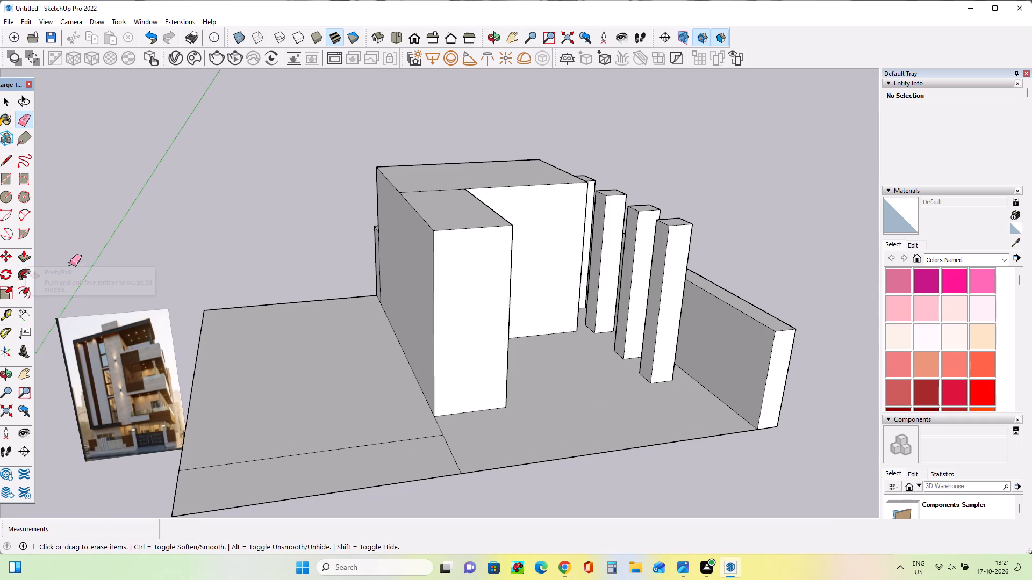
left_click(24, 259)
left_click(419, 335)
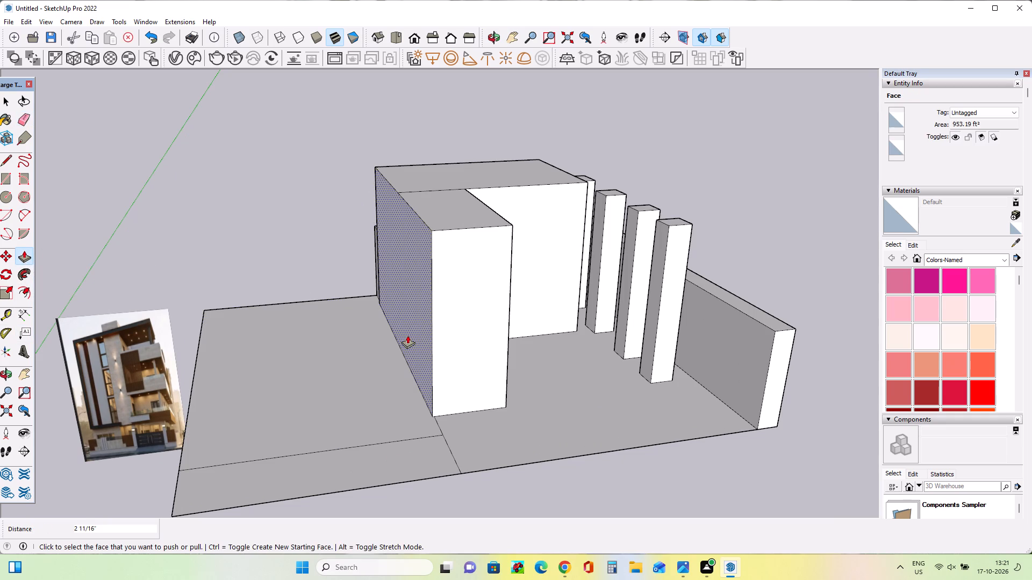
left_click(403, 337)
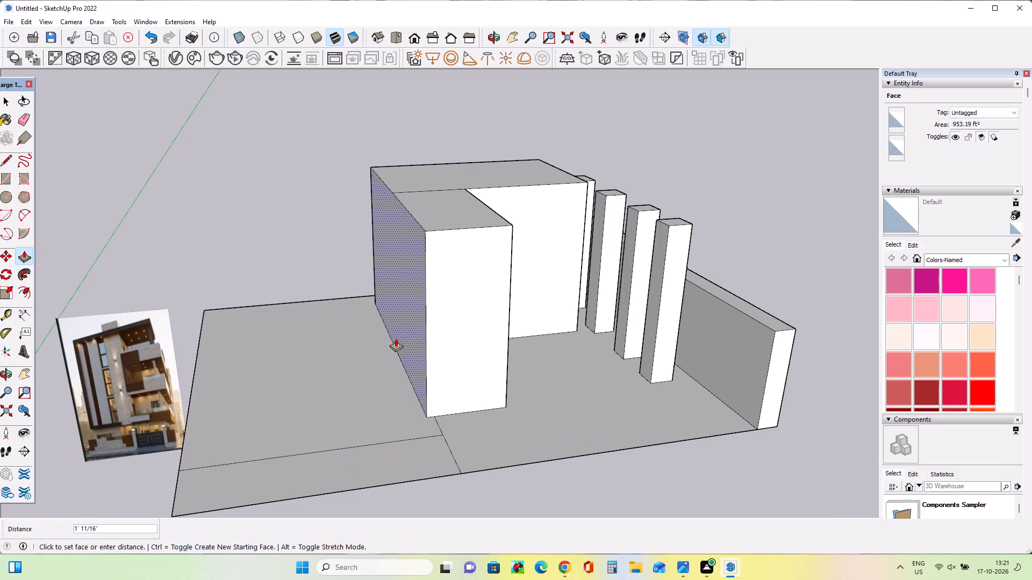
left_click(396, 338)
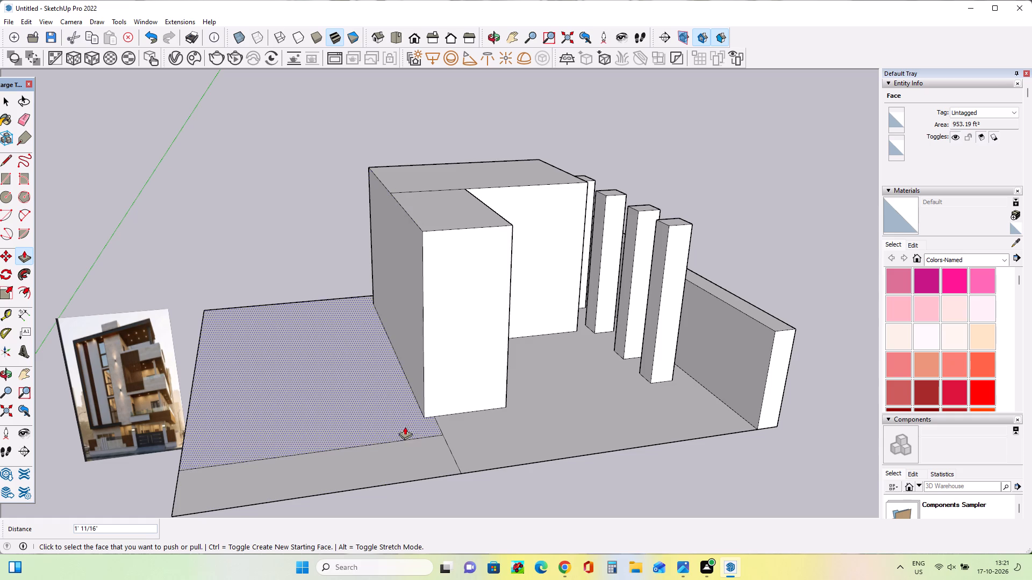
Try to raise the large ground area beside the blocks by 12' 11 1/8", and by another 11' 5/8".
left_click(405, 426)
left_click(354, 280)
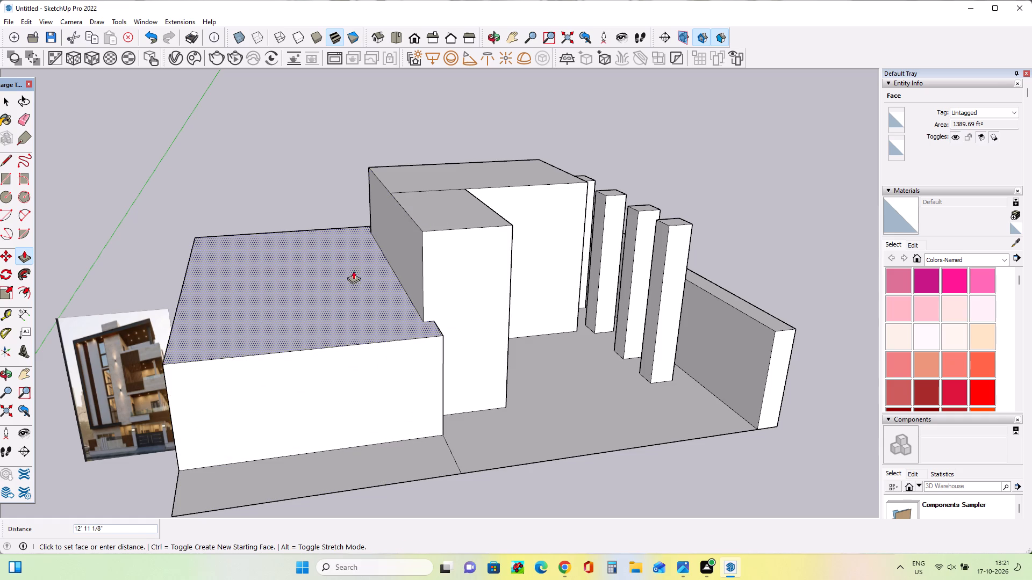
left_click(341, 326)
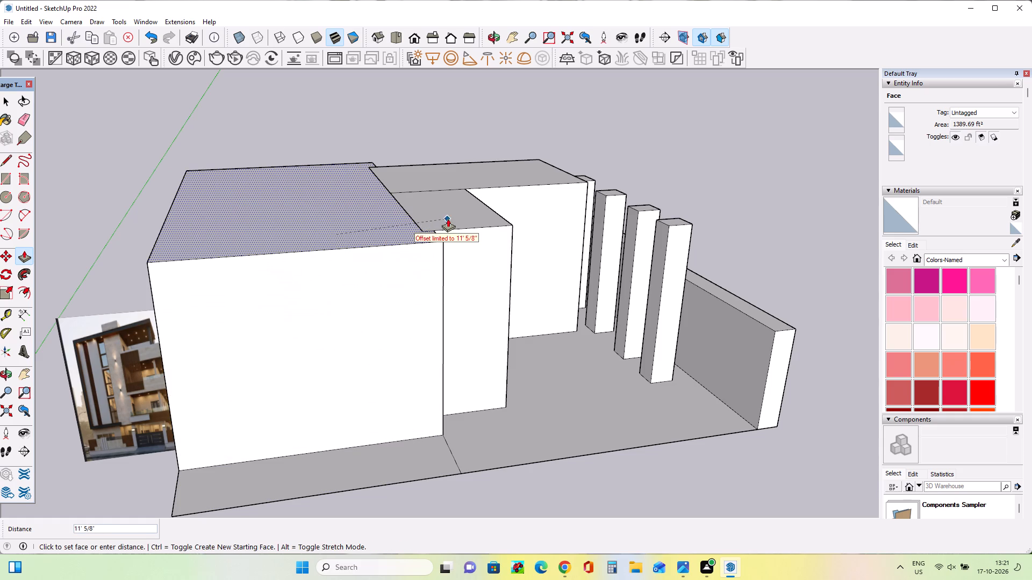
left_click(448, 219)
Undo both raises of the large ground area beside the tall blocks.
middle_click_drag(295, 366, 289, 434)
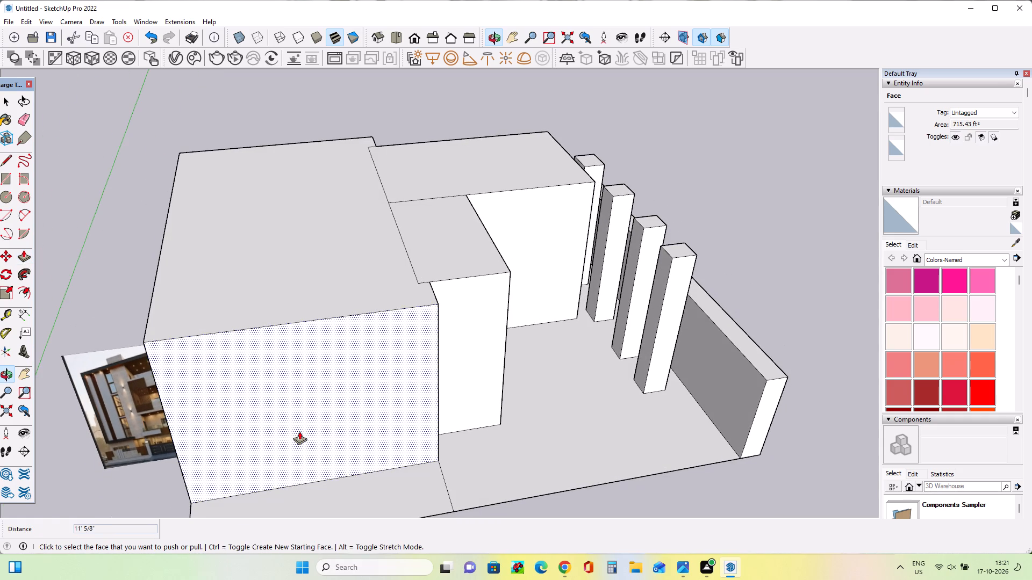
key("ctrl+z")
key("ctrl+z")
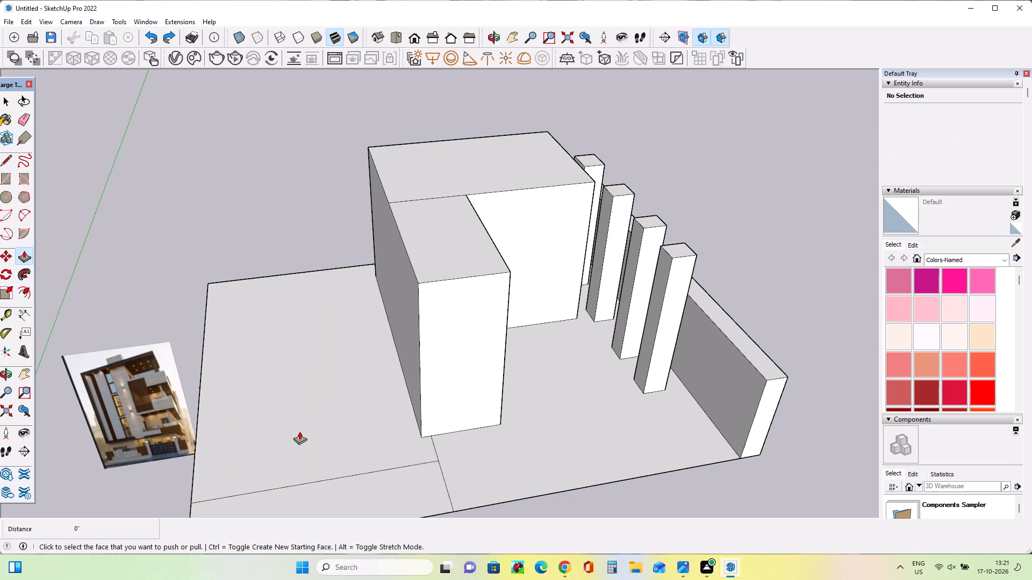
Push the tall blocks' outer side face inward by 1' 3 3/8".
left_click(411, 393)
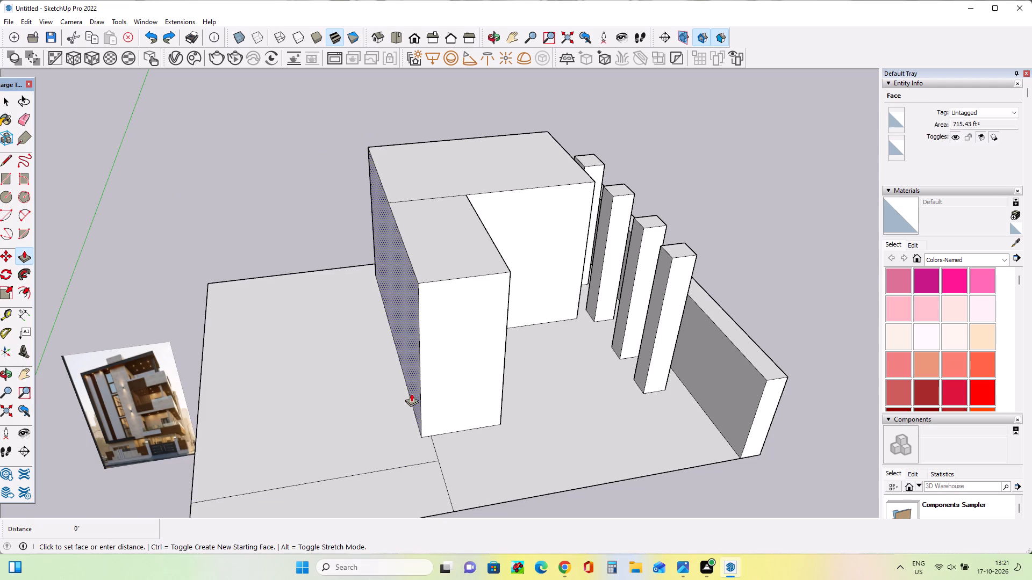
left_click(436, 452)
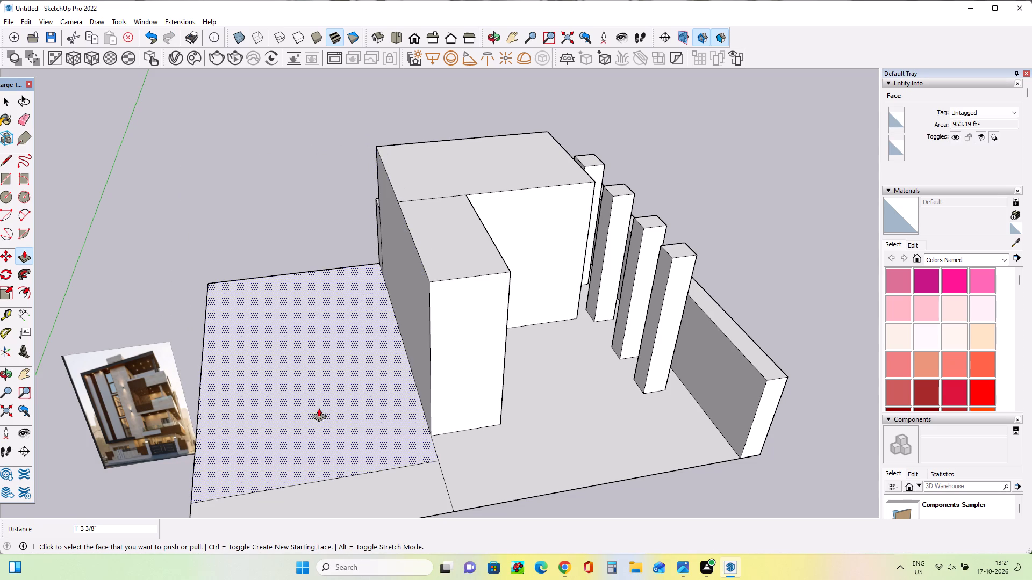
Raise the large ground area beside the tall blocks by 12' 11 1/8", and again by 11' 5/8".
left_click(346, 340)
left_click(463, 250)
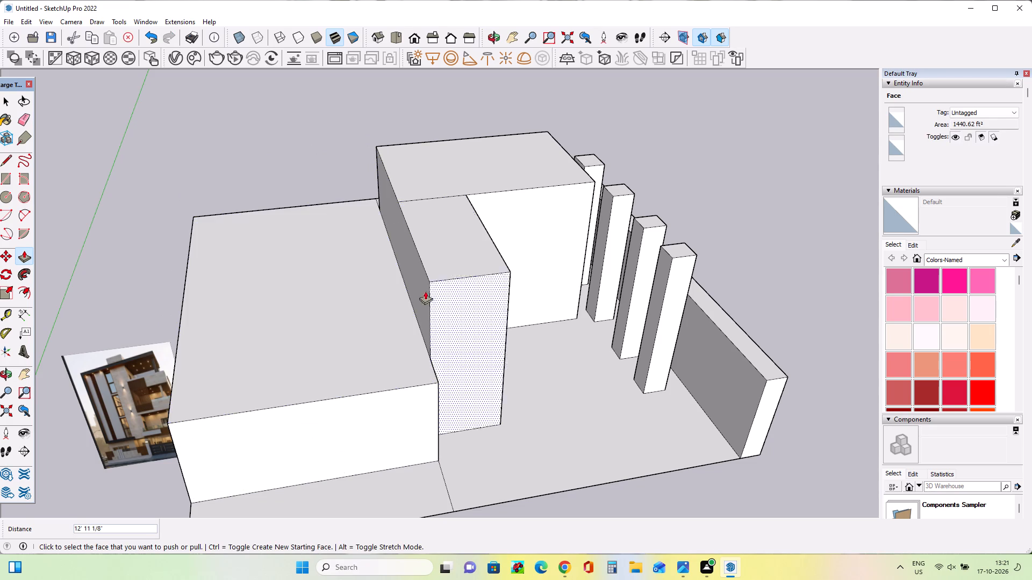
left_click(384, 332)
left_click(460, 258)
Push the large block's long outer side face inward by 3' 4 3/8", leaving a ground strip beside it.
middle_click_drag(421, 371, 313, 210)
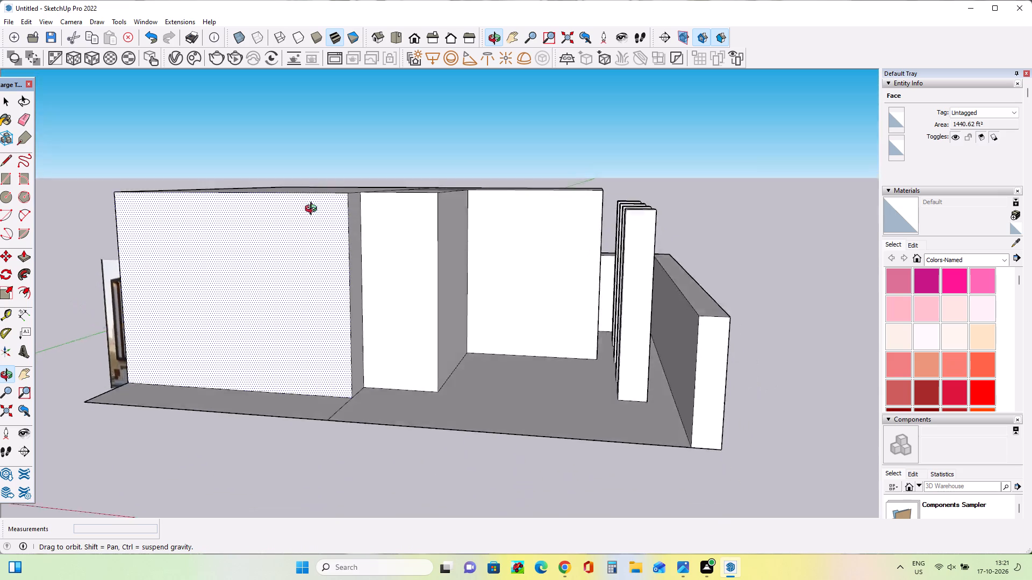
middle_click_drag(313, 210, 419, 317)
middle_click_drag(391, 401, 603, 344)
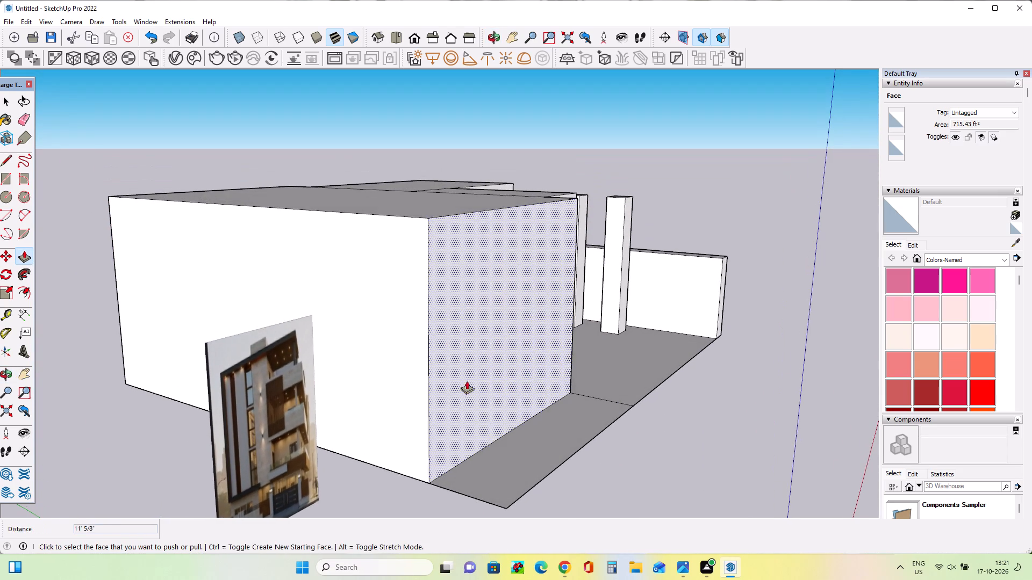
left_click(402, 409)
left_click(421, 393)
Push the large block's long outer side face inward a second time to widen the ground strip beside it.
middle_click_drag(540, 408, 395, 432)
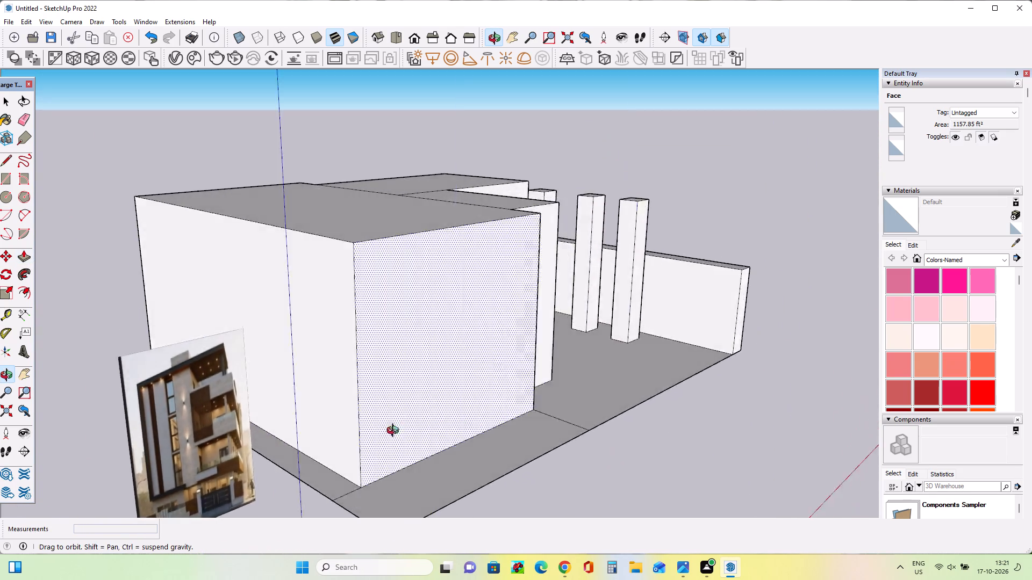
middle_click_drag(395, 432, 343, 458)
middle_click_drag(443, 431, 525, 442)
middle_click(525, 442)
scroll(531, 413, "down", 6)
middle_click_drag(585, 429, 459, 383)
scroll(438, 381, "down", 1)
scroll(259, 401, "up", 3)
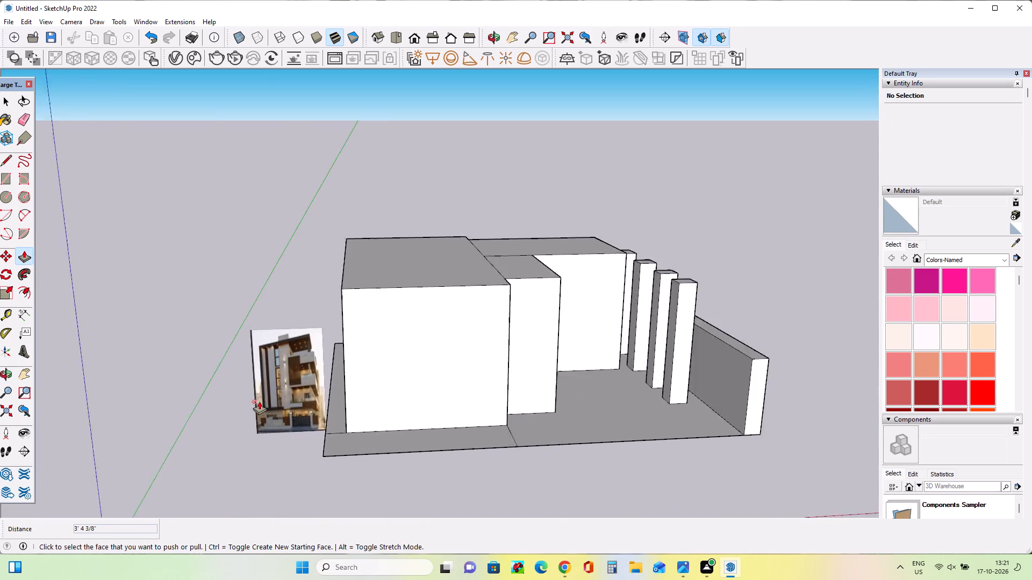
scroll(259, 401, "up", 5)
middle_click_drag(324, 409, 326, 465)
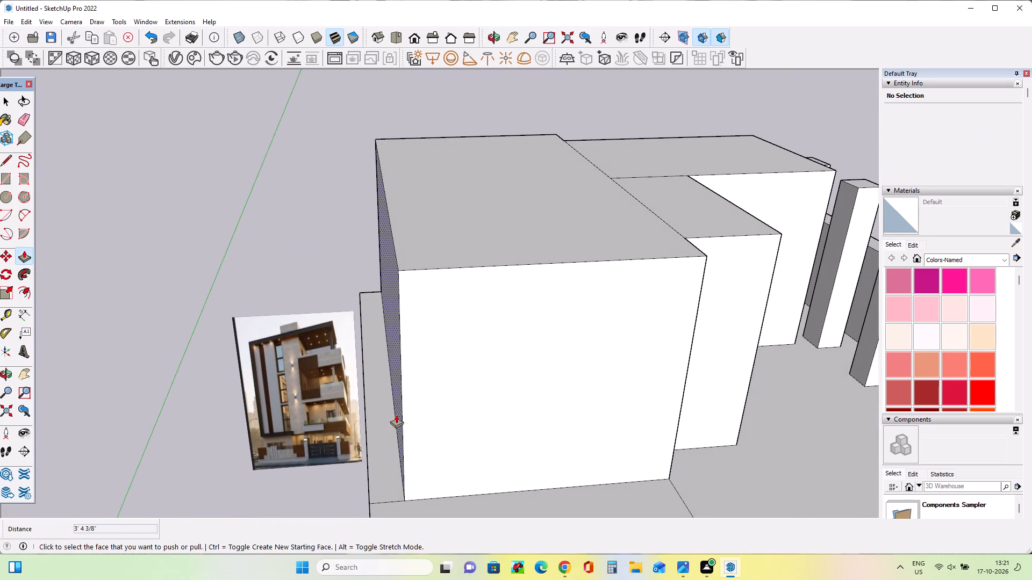
left_click(395, 412)
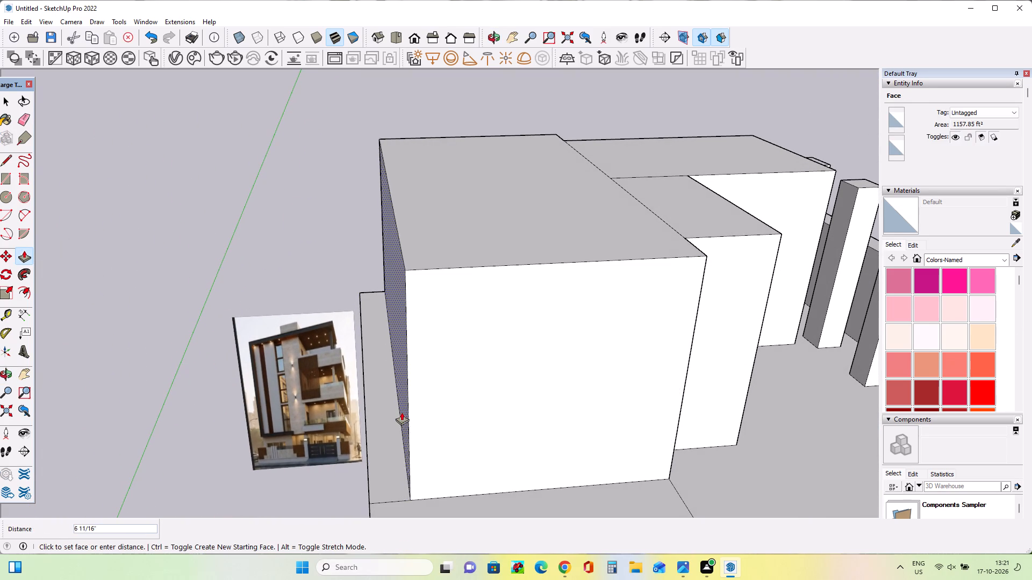
left_click(409, 412)
Push the large block's narrow exposed side face, next to the middle block, inward by 1' 11 7/16".
middle_click_drag(425, 421, 396, 385)
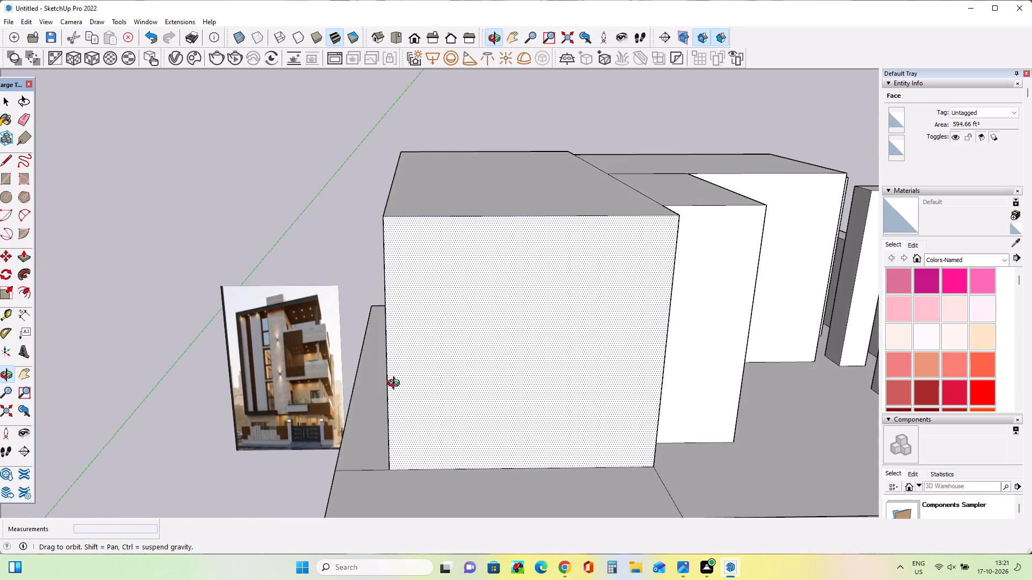
middle_click_drag(396, 385, 235, 382)
left_click(474, 420)
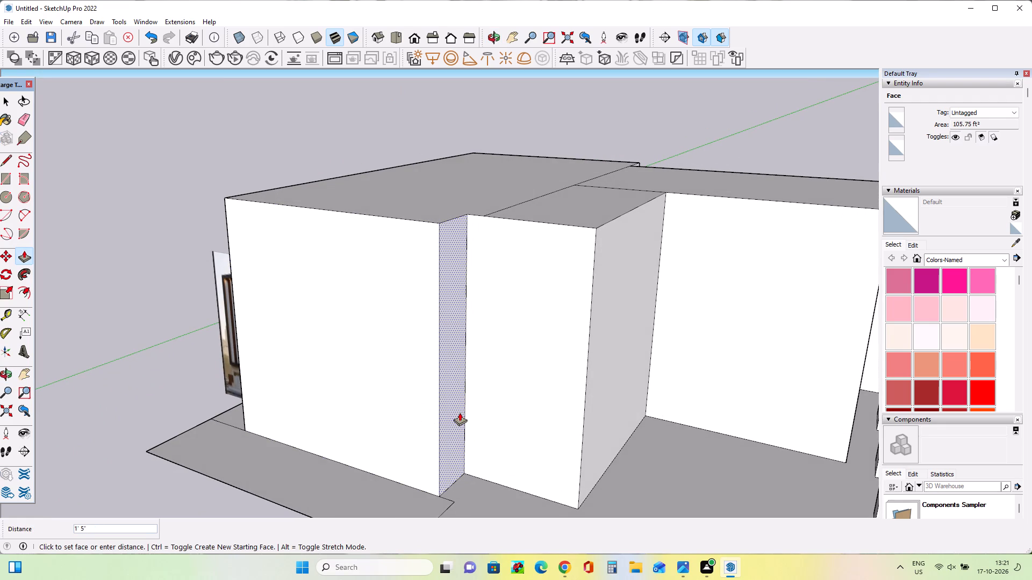
left_click_drag(456, 410, 449, 413)
Compare the block massing with the louvered facade and ground floor in the reference image.
middle_click_drag(226, 429, 364, 430)
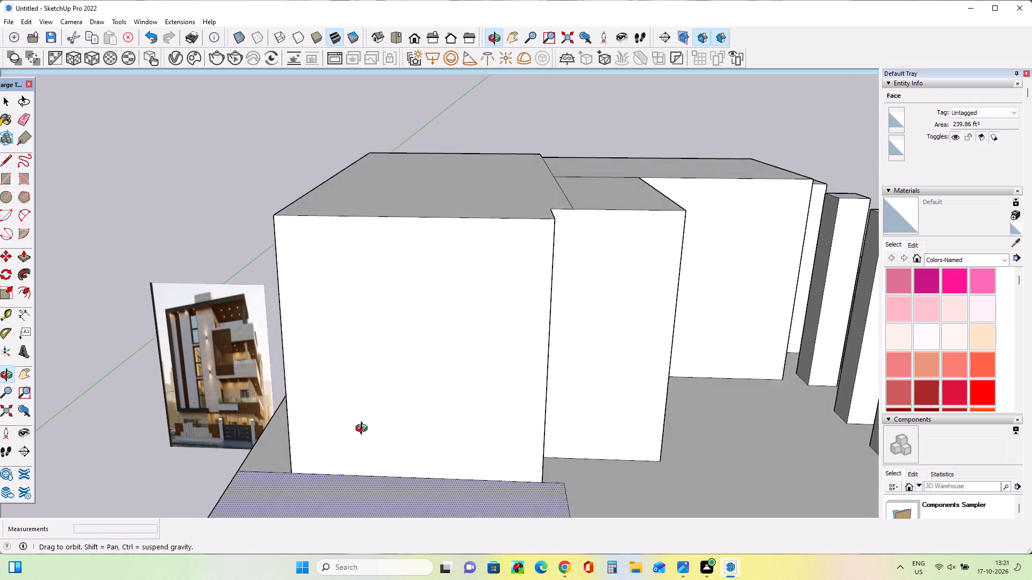
middle_click_drag(364, 430, 356, 431)
middle_click_drag(338, 436, 332, 437)
scroll(332, 437, "down", 7)
middle_click_drag(341, 429, 417, 411)
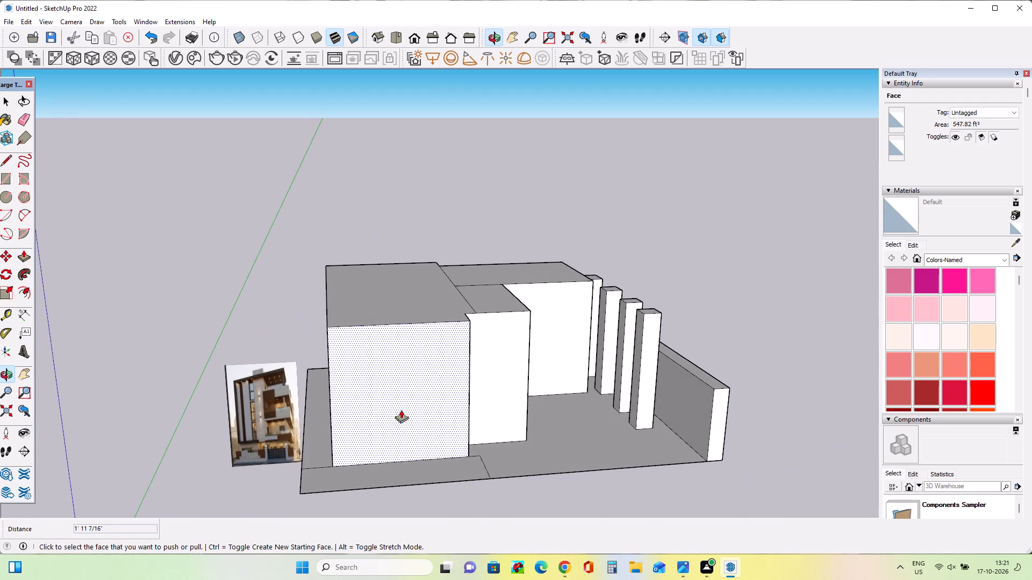
scroll(361, 414, "up", 4)
scroll(229, 444, "up", 4)
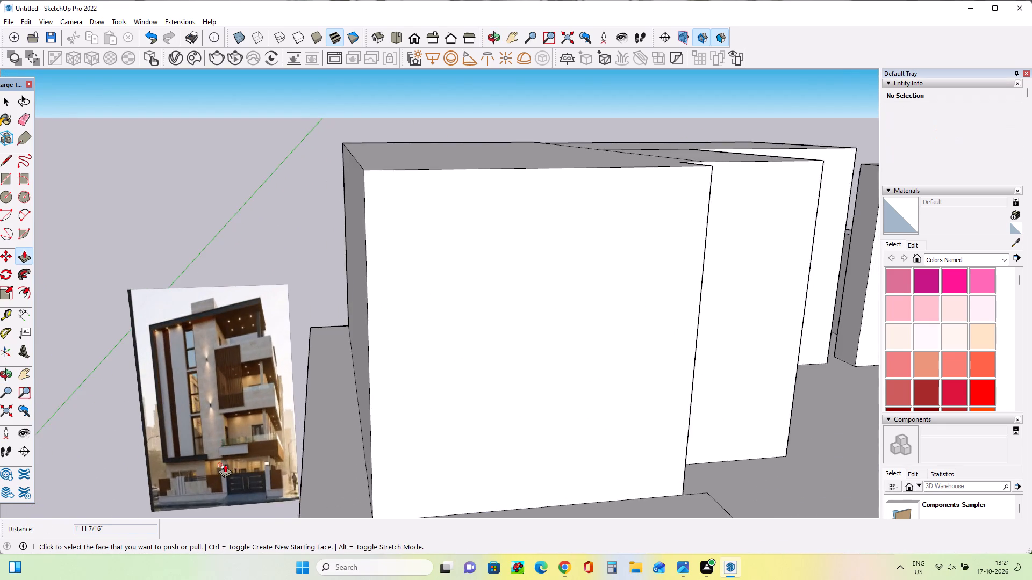
scroll(225, 465, "up", 7)
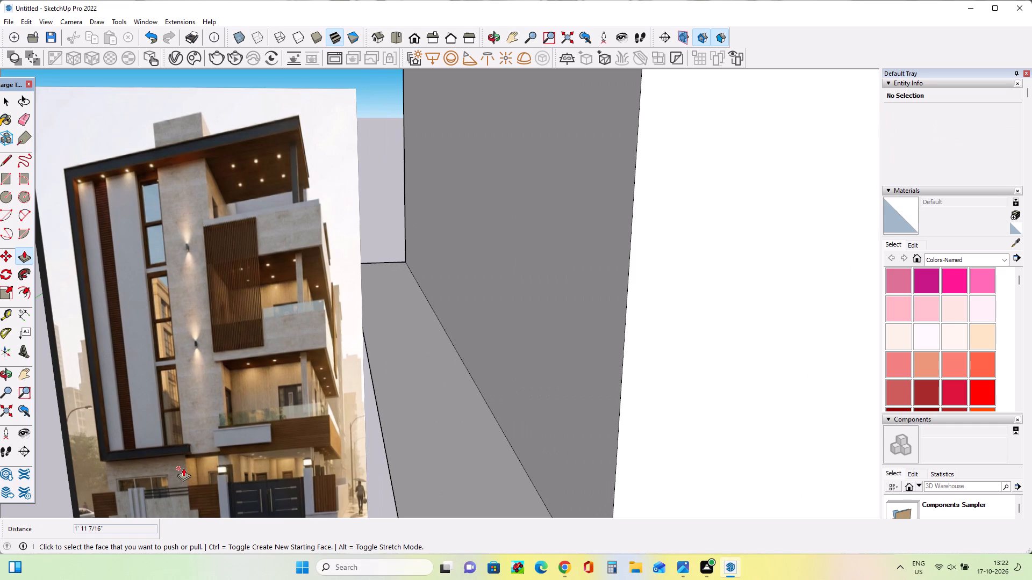
scroll(249, 456, "down", 15)
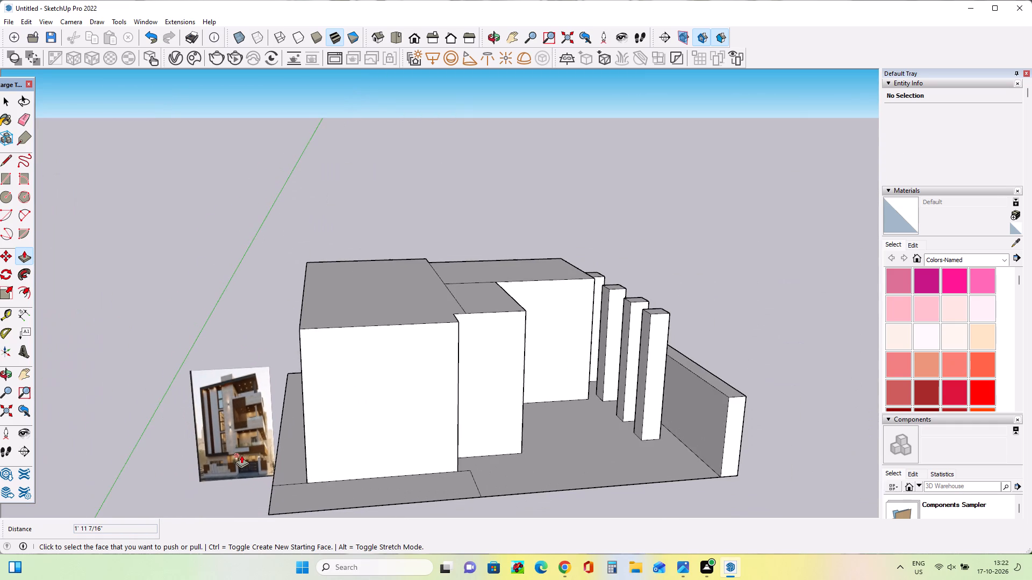
Examine the entrance gate, boundary wall and balconies in the reference image against the blocks and columns.
middle_click_drag(507, 437, 503, 457)
scroll(503, 457, "down", 1)
middle_click_drag(485, 363, 436, 395)
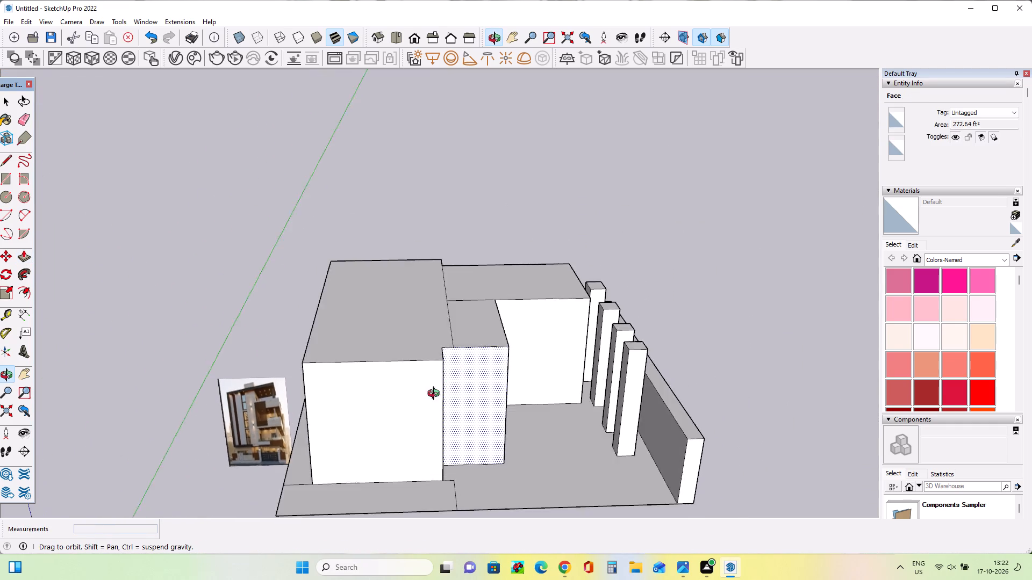
middle_click_drag(436, 395, 481, 367)
middle_click(484, 363)
middle_click(484, 360)
middle_click(484, 360)
scroll(245, 404, "up", 2)
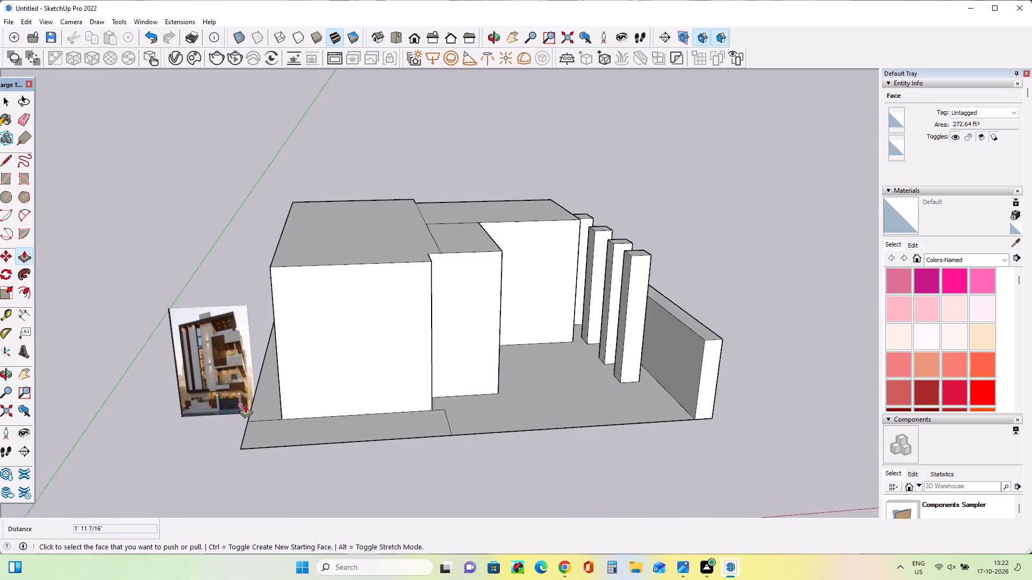
scroll(245, 404, "up", 6)
scroll(193, 387, "up", 5)
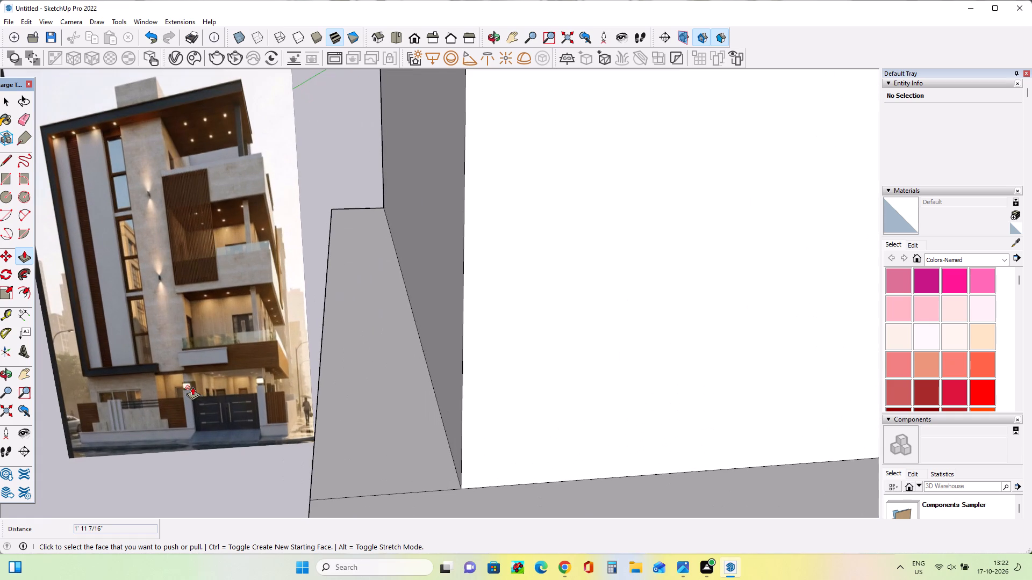
scroll(192, 387, "up", 1)
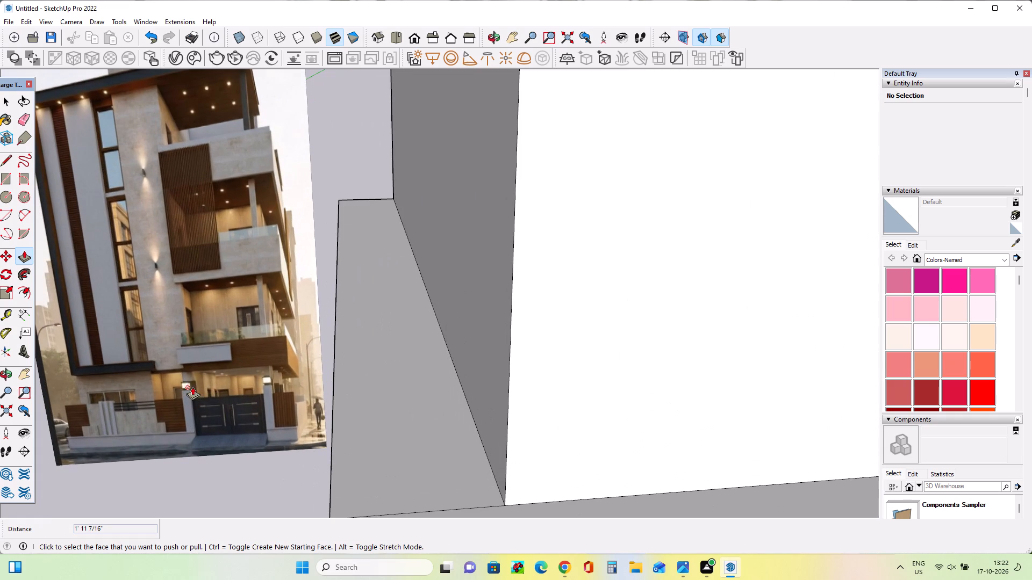
scroll(192, 387, "down", 5)
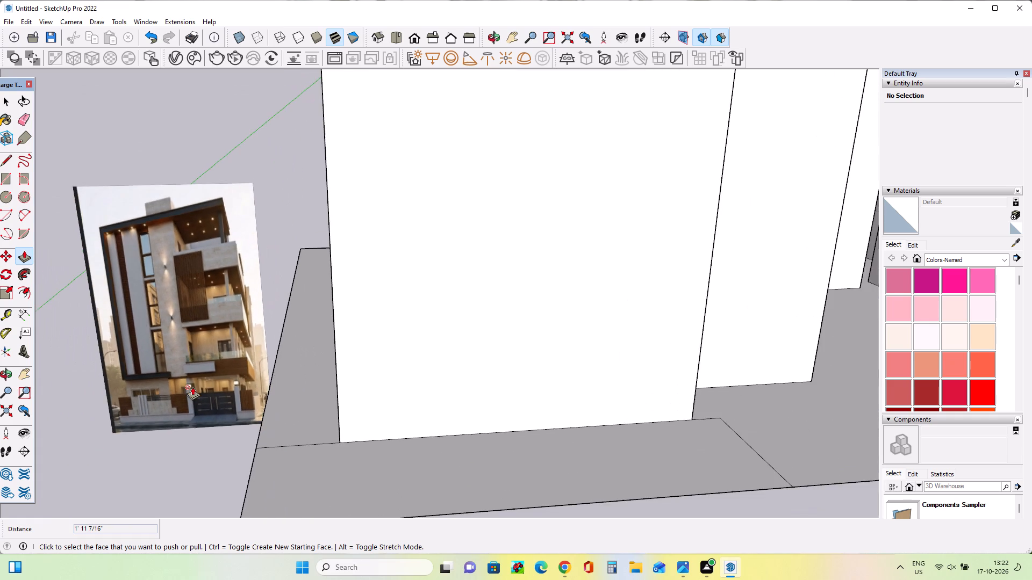
scroll(192, 387, "down", 8)
middle_click_drag(576, 255, 575, 298)
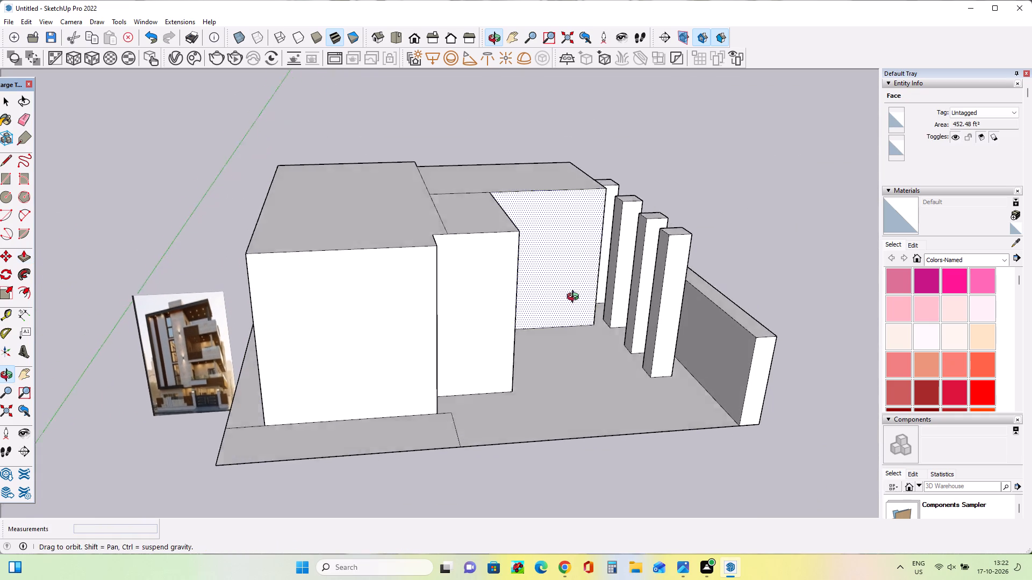
middle_click_drag(575, 298, 572, 314)
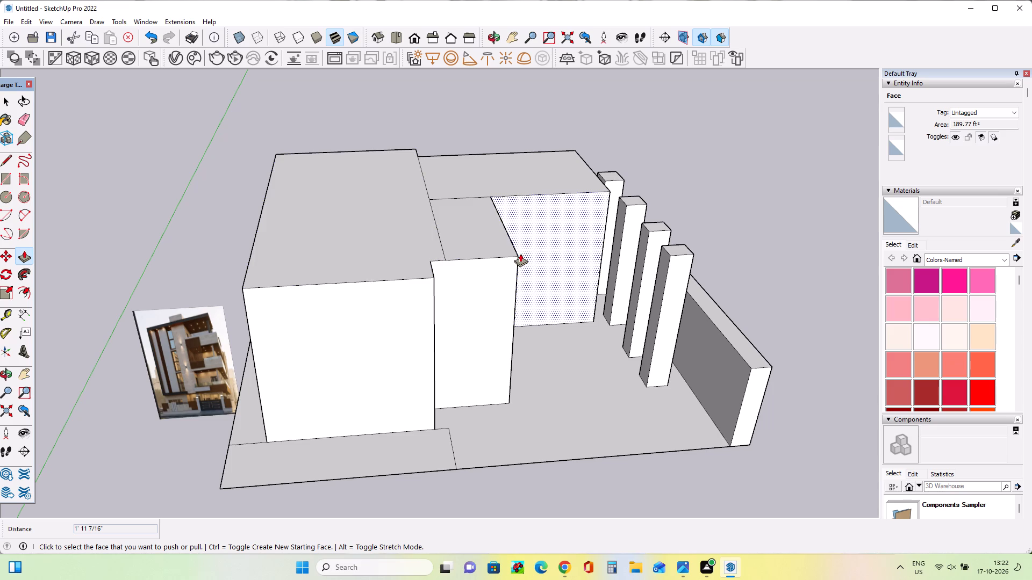
Examine the recessed entrance behind the gate and the balcony above it in the reference image.
middle_click_drag(548, 281, 480, 260)
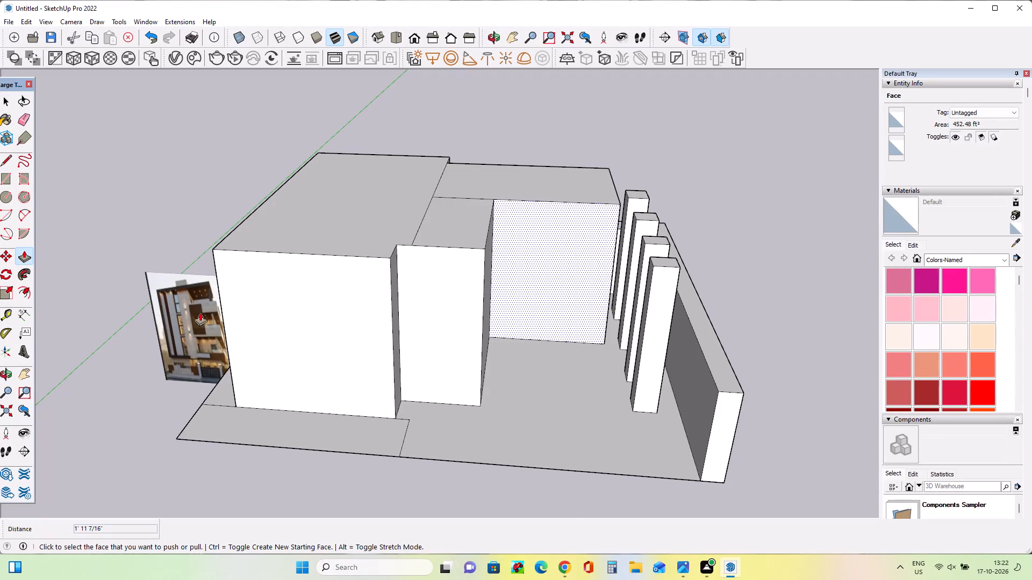
scroll(197, 347, "up", 2)
scroll(197, 347, "down", 1)
scroll(197, 347, "up", 12)
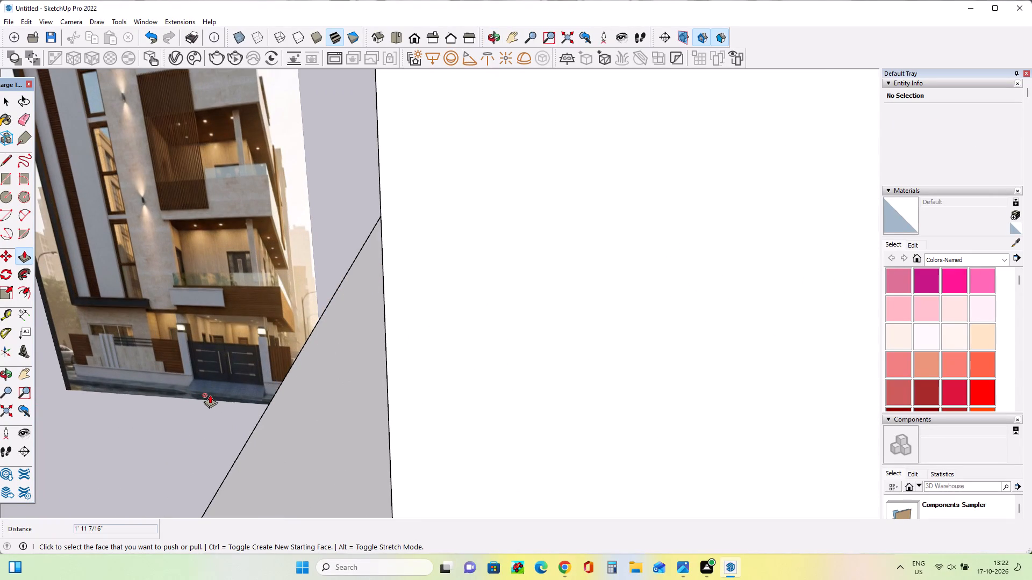
scroll(210, 395, "down", 1)
scroll(212, 340, "up", 9)
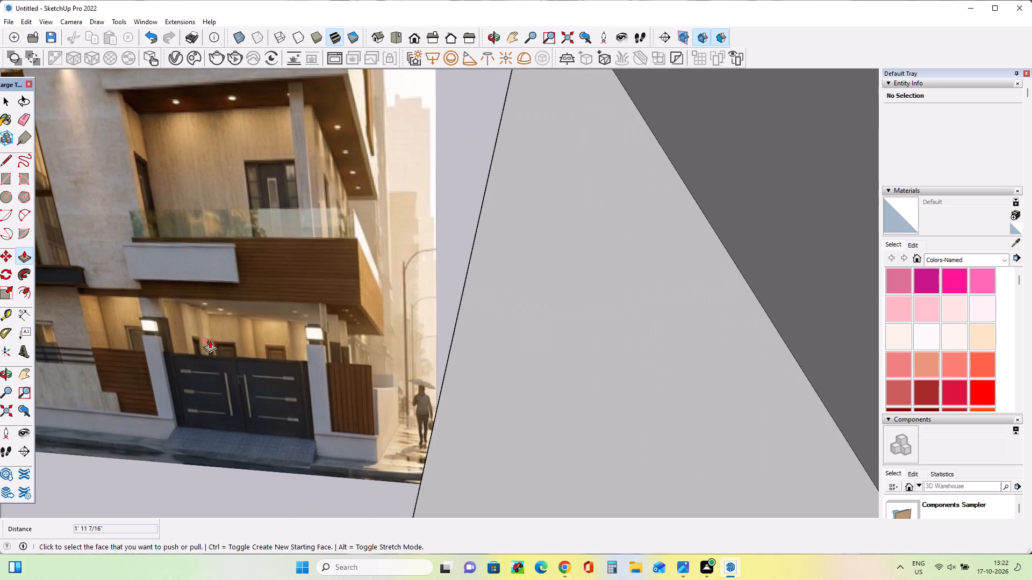
middle_click_drag(223, 347, 262, 313)
scroll(184, 348, "down", 2)
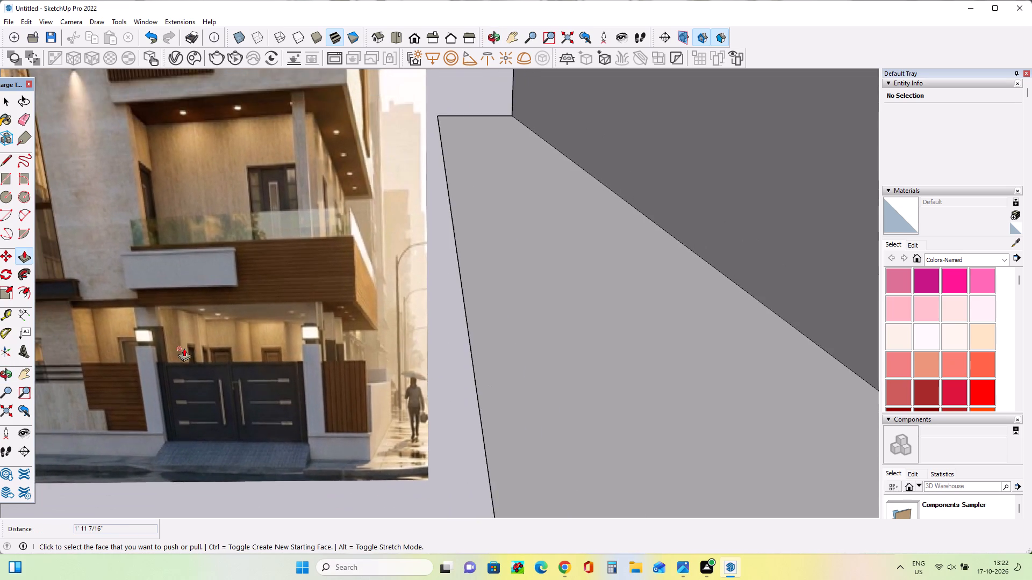
scroll(184, 349, "down", 9)
scroll(184, 349, "up", 1)
scroll(184, 349, "down", 15)
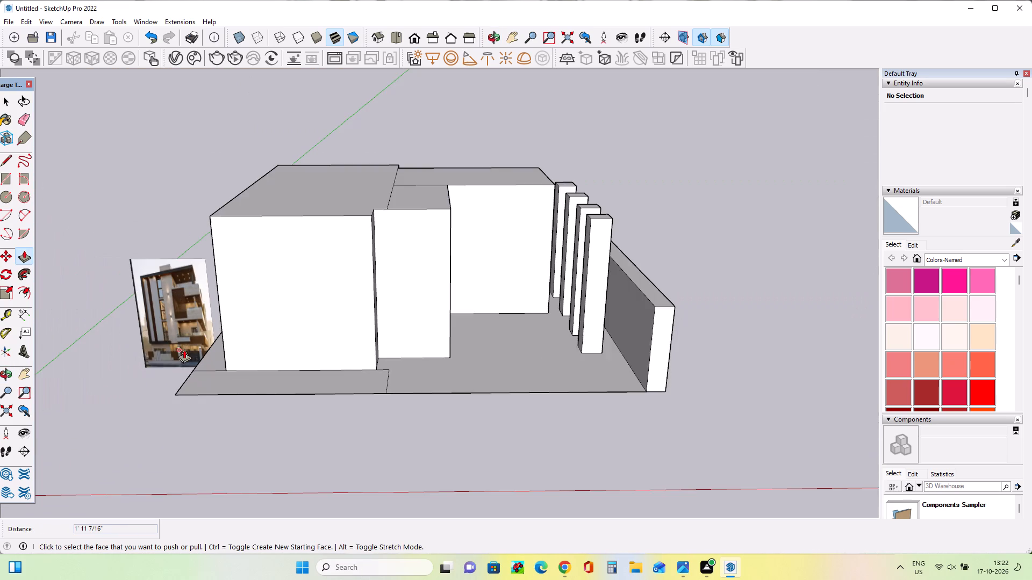
Push the middle block's side face that faces the columns inward by 2' 8 7/8".
middle_click_drag(662, 386, 617, 456)
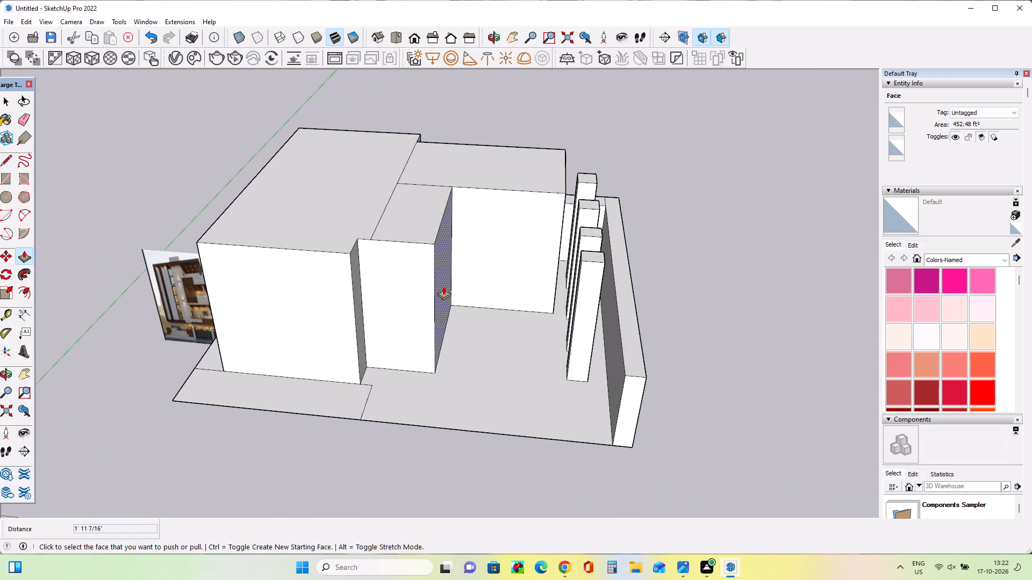
left_click(443, 286)
left_click(427, 283)
Push the large block's narrow exposed side face beside the middle block further inward by 2' 6 15/16".
middle_click_drag(490, 298, 497, 293)
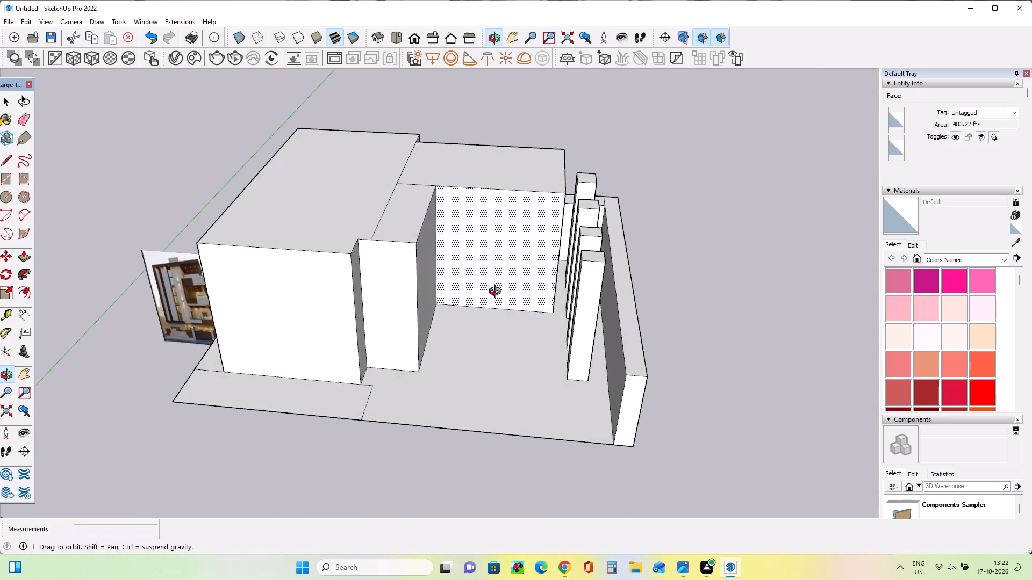
middle_click_drag(497, 293, 547, 257)
middle_click_drag(545, 257, 510, 313)
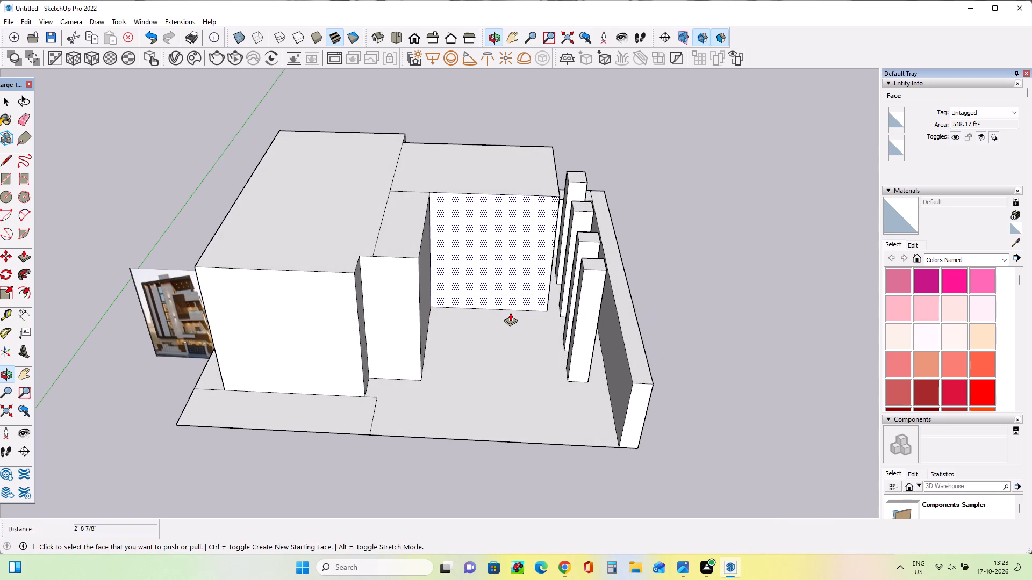
middle_click_drag(511, 314, 531, 310)
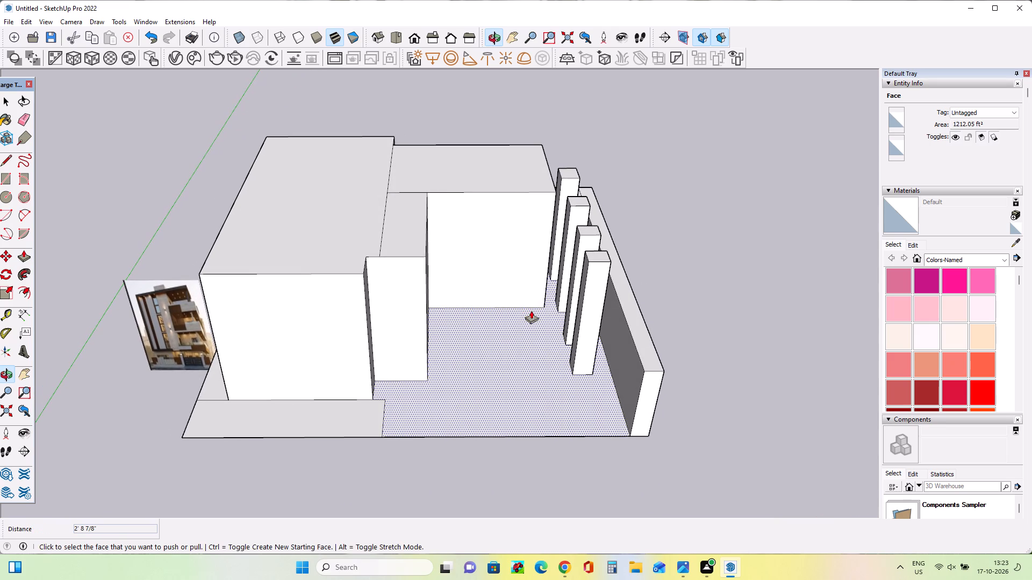
middle_click_drag(412, 263, 418, 255)
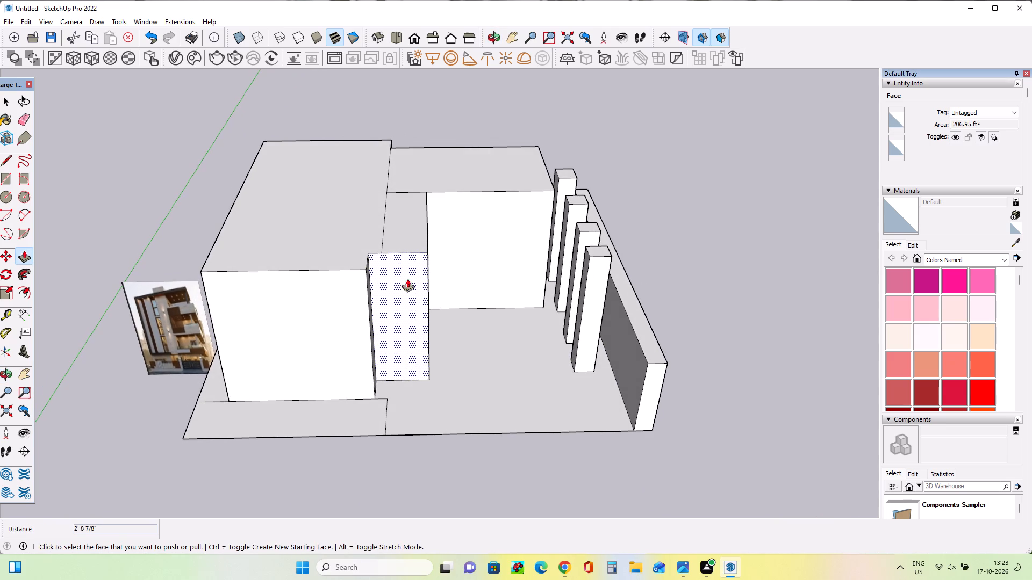
scroll(378, 305, "up", 2)
middle_click_drag(385, 328, 326, 328)
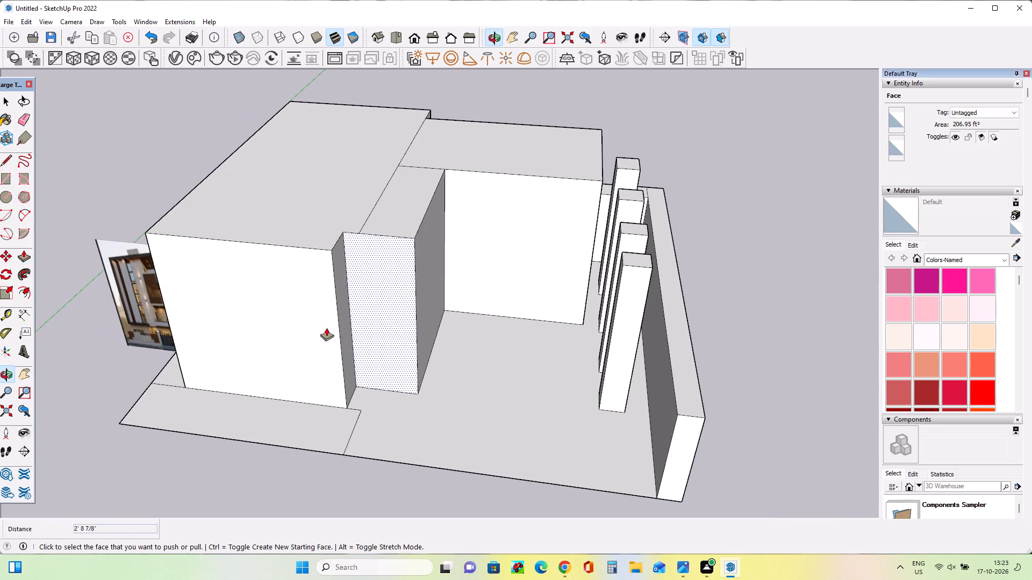
left_click(347, 328)
left_click(328, 318)
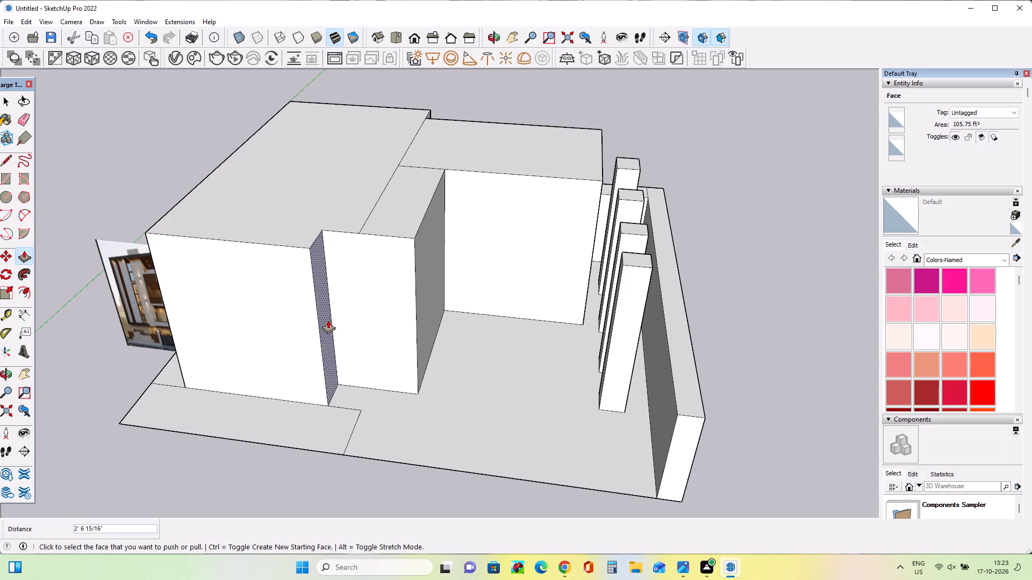
Push the middle block's side face that faces the columns further inward by 1' 11 13/16".
left_click(425, 344)
left_click(411, 340)
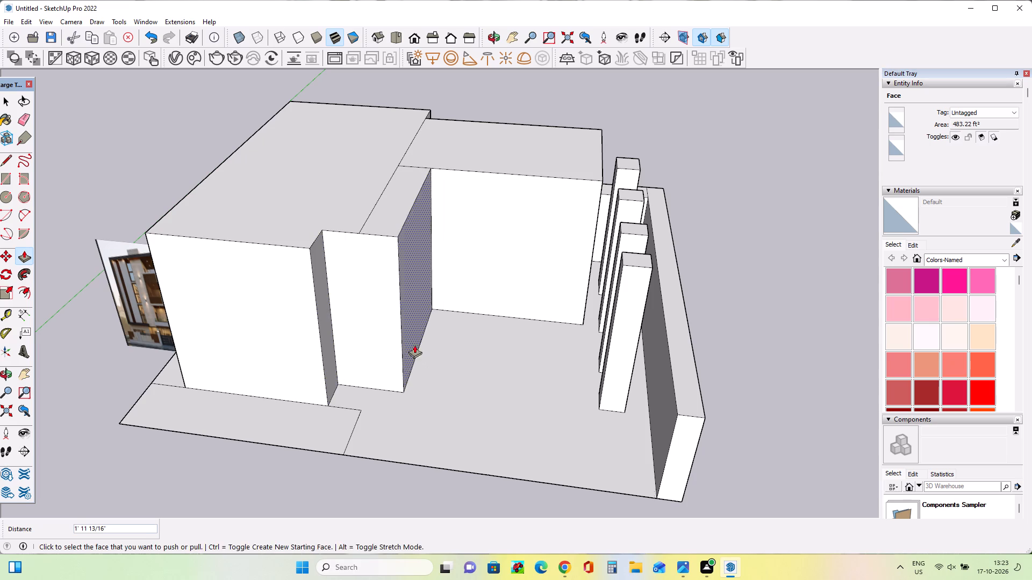
Erase the seam edges dividing the block tops so they form one continuous roof face.
middle_click_drag(445, 358, 517, 321)
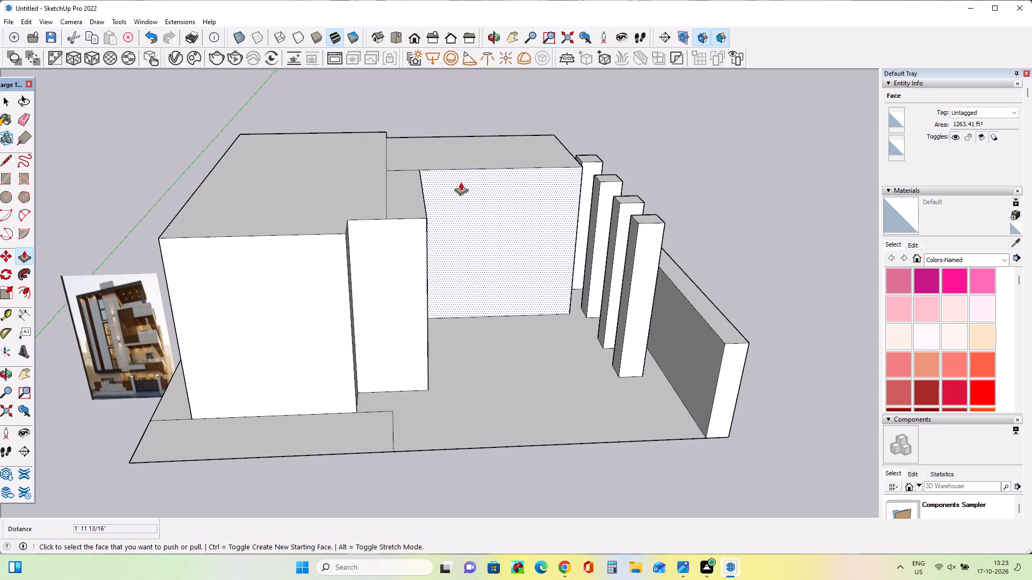
left_click(26, 124)
left_click_drag(382, 183, 403, 158)
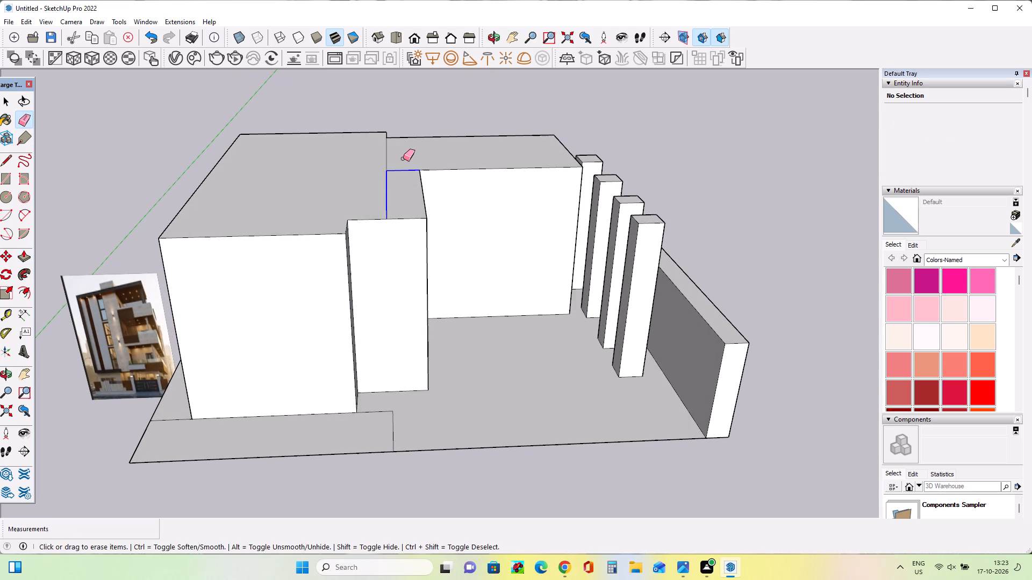
left_click_drag(403, 158, 404, 158)
left_click_drag(387, 162, 392, 162)
Pull the recessed outer wall face above the low boundary wall outward 4' 1 1/2", flush with the adjoining block.
middle_click_drag(413, 150, 39, 347)
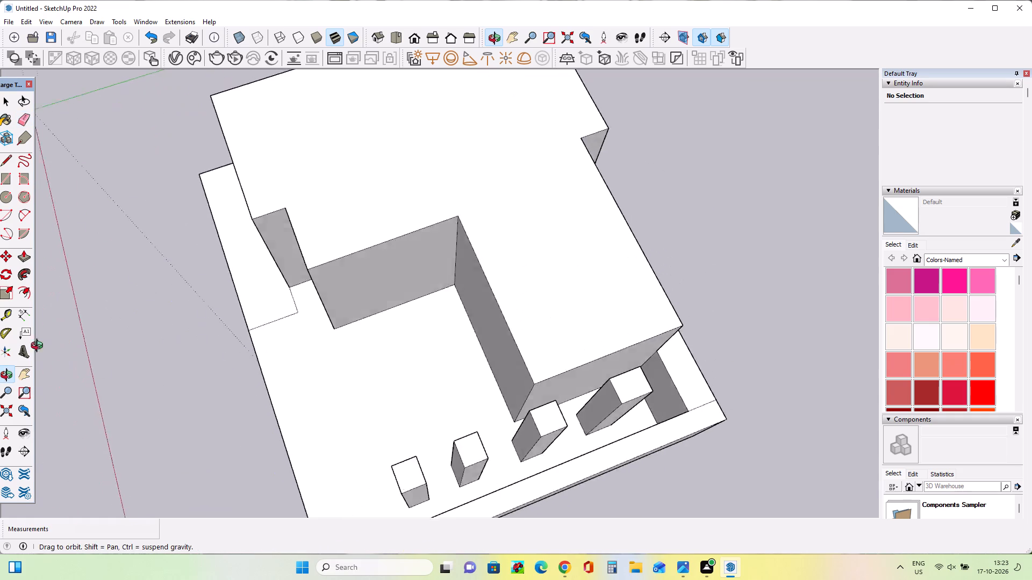
middle_click_drag(39, 347, 16, 301)
middle_click_drag(558, 348, 226, 291)
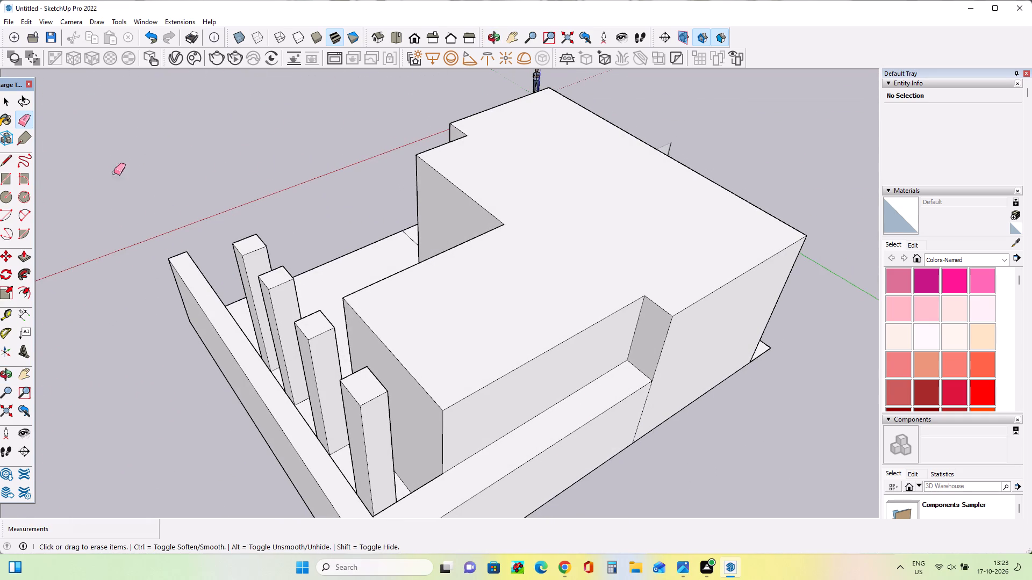
left_click(24, 258)
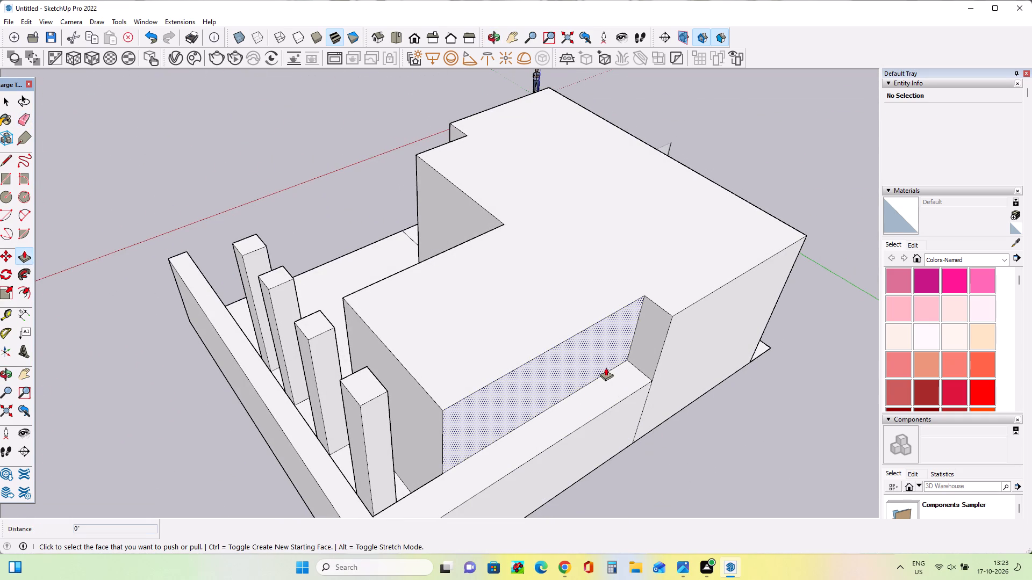
left_click(606, 367)
left_click(623, 405)
Erase the leftover vertical and horizontal edges on the flush outer wall to merge it into one face.
middle_click_drag(407, 412, 616, 410)
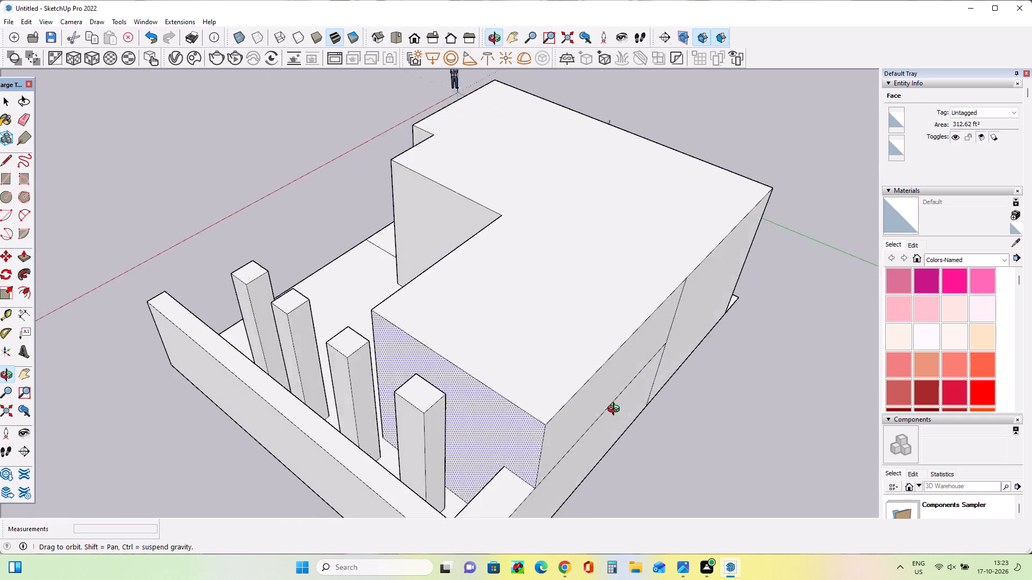
middle_click_drag(616, 410, 138, 368)
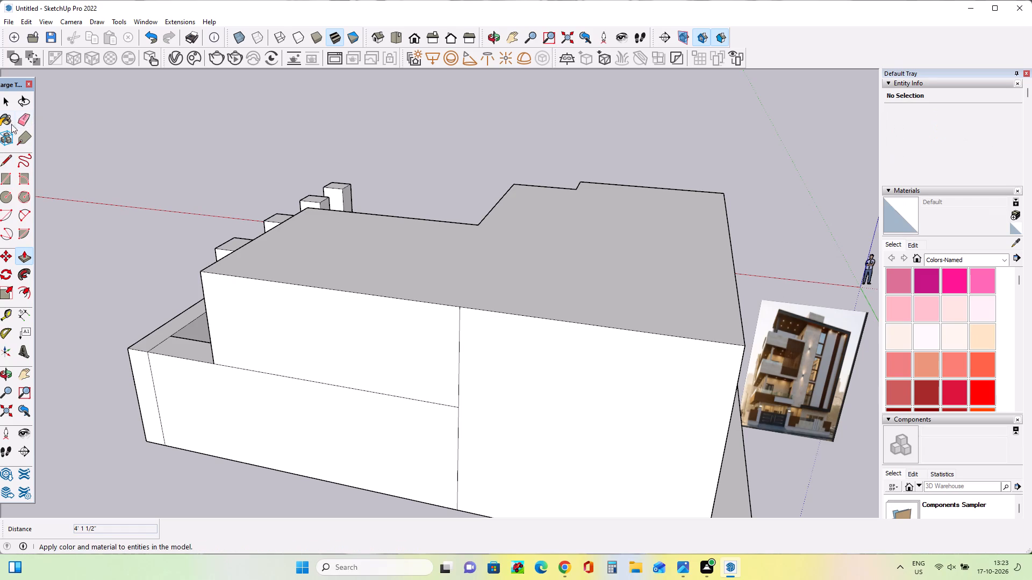
left_click(21, 121)
middle_click_drag(596, 376, 341, 317)
middle_click_drag(428, 402, 851, 465)
left_click_drag(636, 352, 662, 383)
left_click_drag(651, 353, 679, 356)
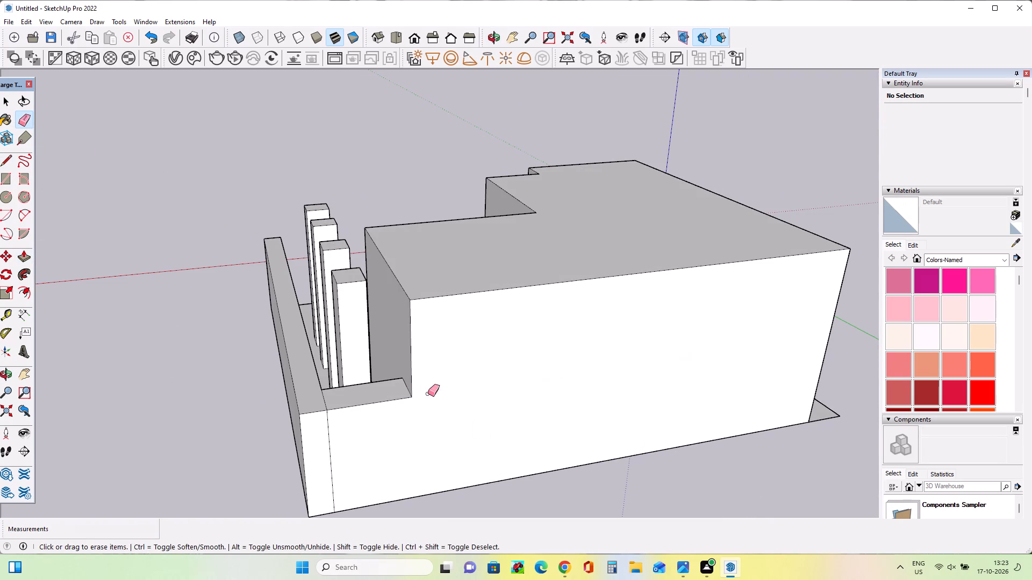
Examine the merged building block, columns and boundary wall from the side, above and the front.
middle_click_drag(438, 403, 1014, 510)
middle_click_drag(597, 365, 439, 358)
scroll(439, 358, "down", 6)
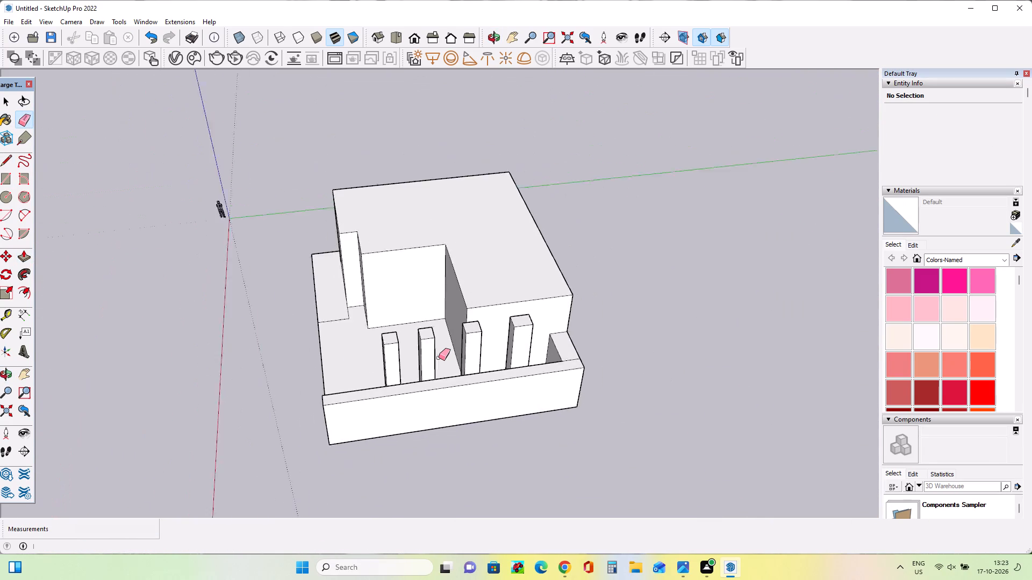
scroll(439, 358, "down", 7)
middle_click_drag(472, 363, 904, 305)
scroll(904, 305, "down", 1)
middle_click_drag(527, 287, 530, 287)
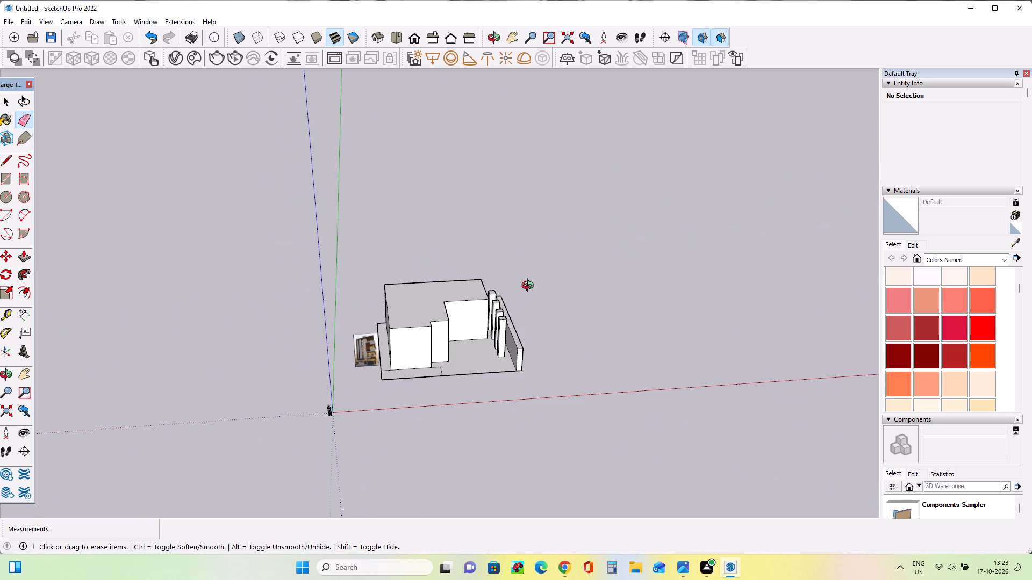
middle_click_drag(530, 287, 575, 281)
scroll(579, 279, "up", 1)
scroll(469, 274, "up", 12)
middle_click_drag(511, 350, 486, 358)
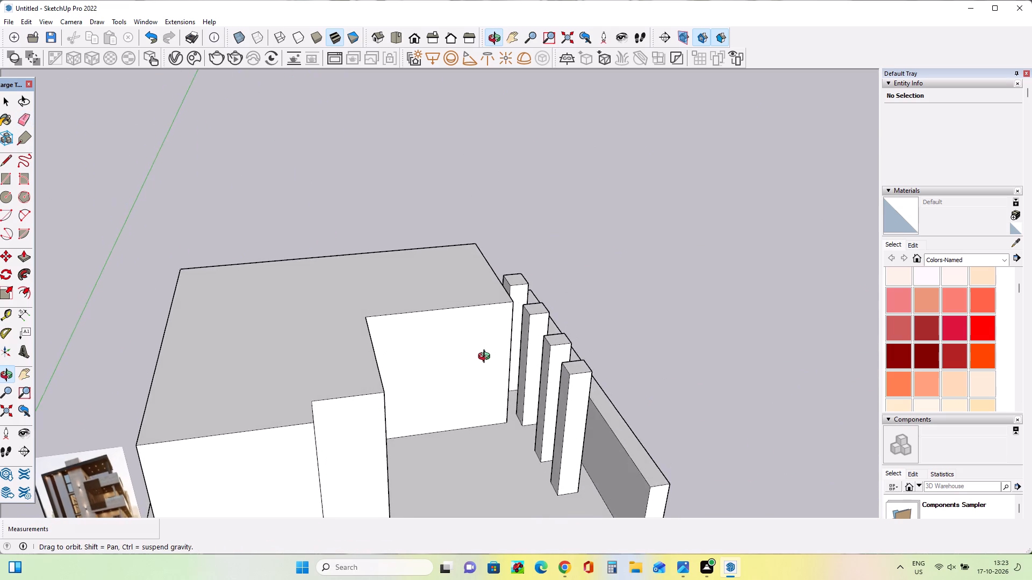
middle_click_drag(486, 358, 485, 349)
scroll(485, 349, "down", 2)
middle_click_drag(485, 349, 453, 362)
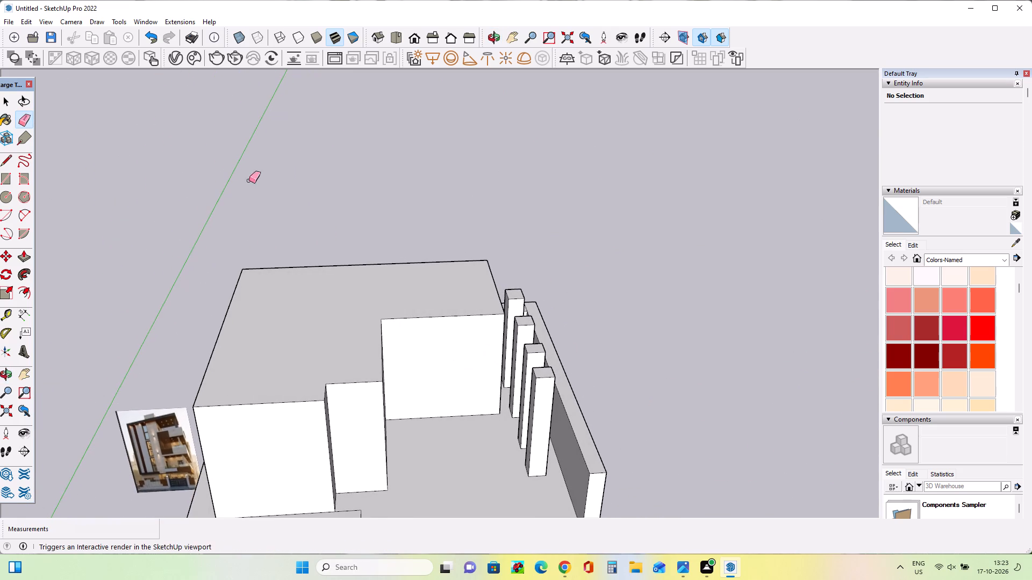
Draw a rectangle about 53' 1" by 48' 3" at roof level from the rear corner to the large block's opposite front corner.
left_click(4, 178)
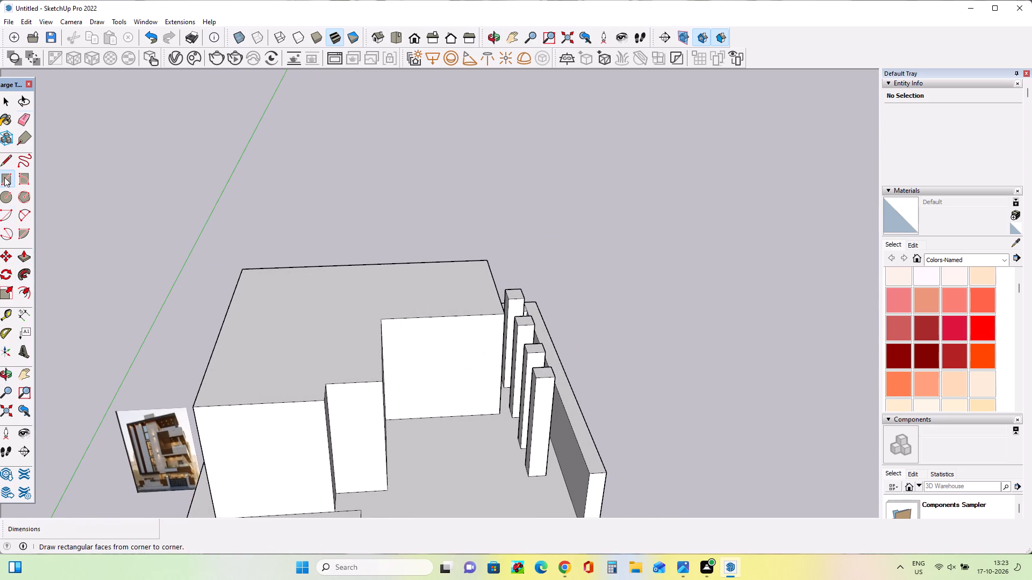
left_click(485, 261)
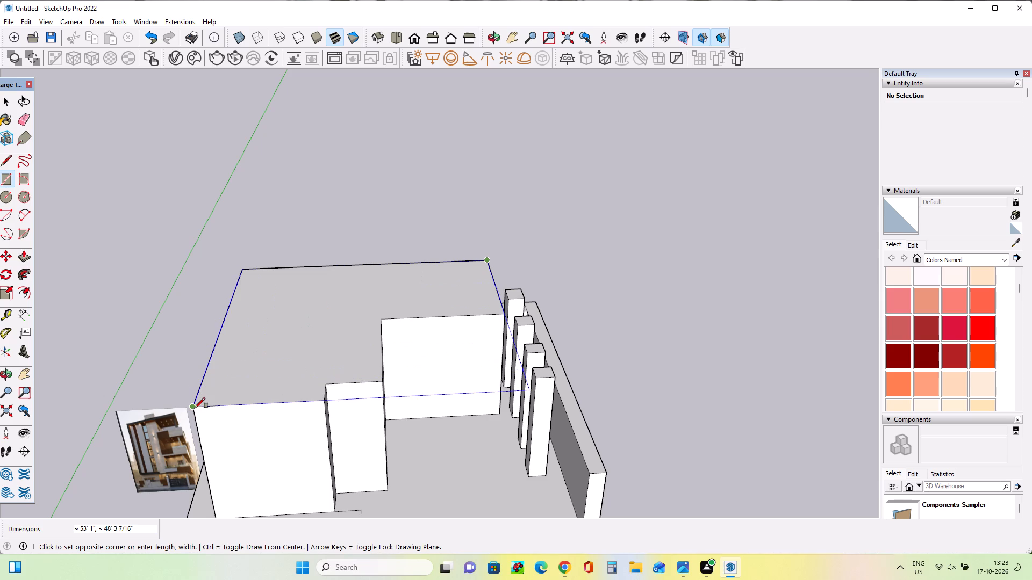
left_click(195, 408)
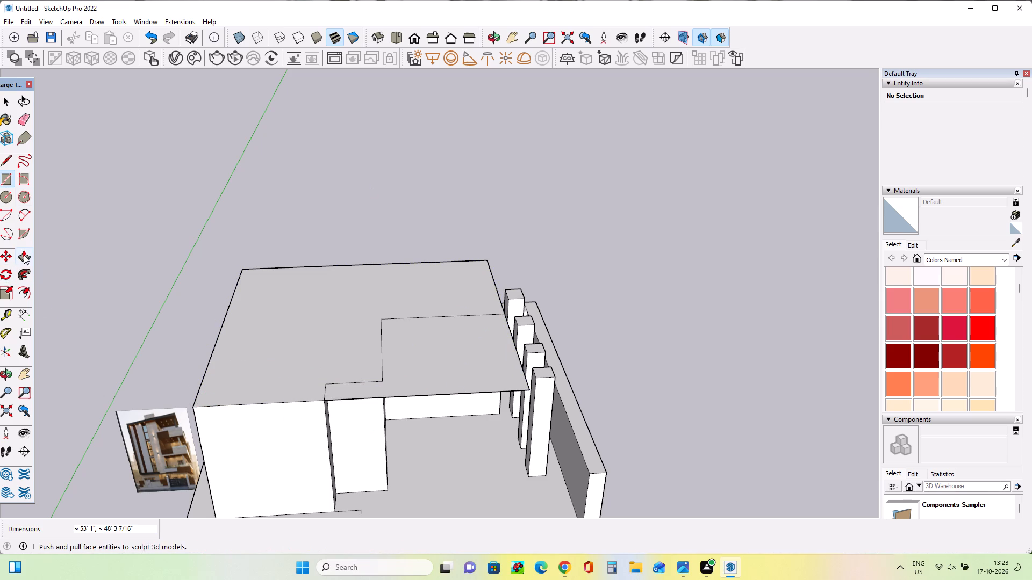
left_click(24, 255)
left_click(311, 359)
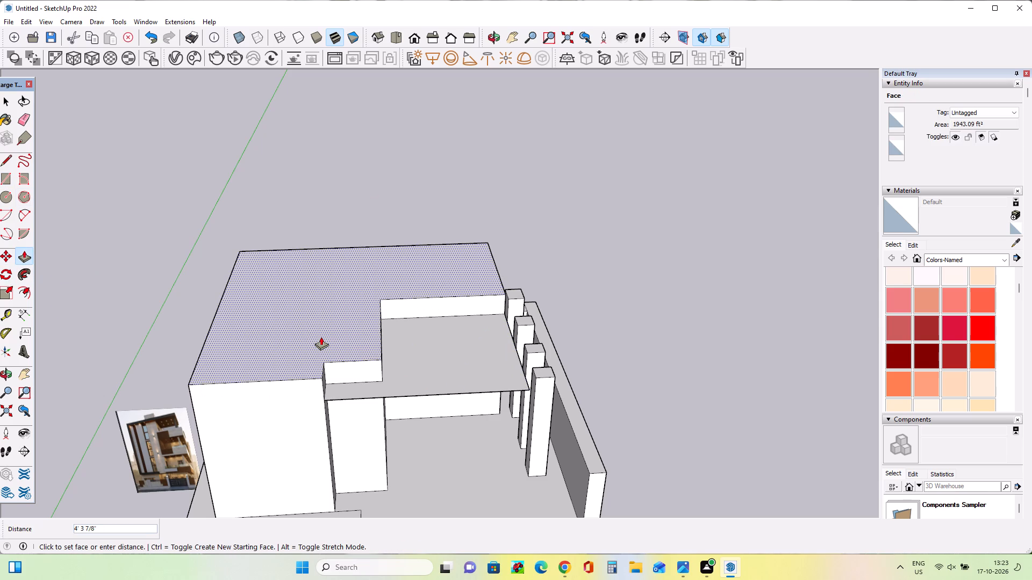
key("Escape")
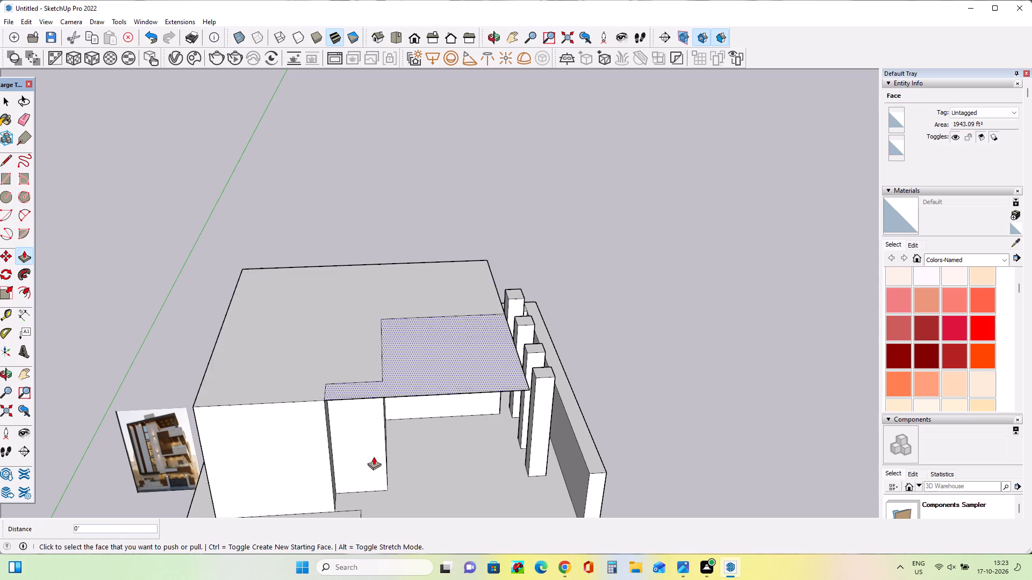
Examine the floor slabs, balconies and entrance gate in the reference image against the model.
middle_click_drag(374, 456, 383, 405)
middle_click(383, 405)
middle_click(383, 403)
scroll(99, 503, "up", 2)
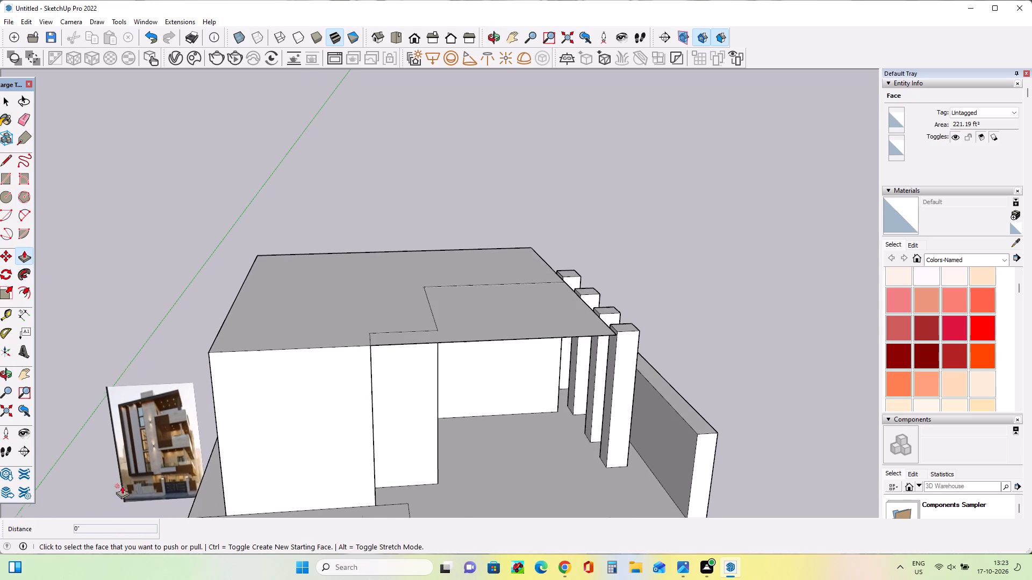
scroll(208, 466, "up", 6)
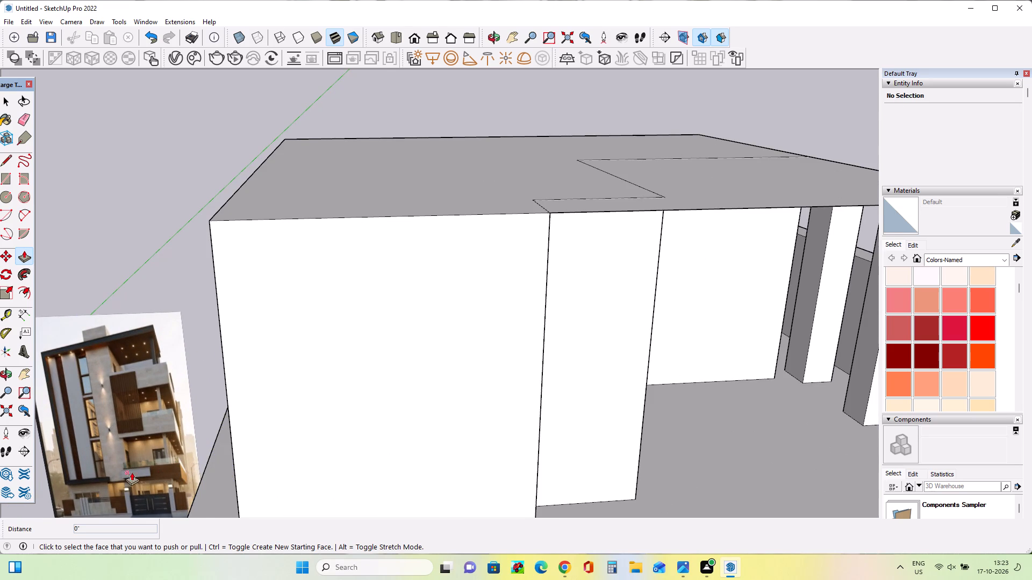
scroll(109, 472, "down", 8)
scroll(110, 481, "up", 5)
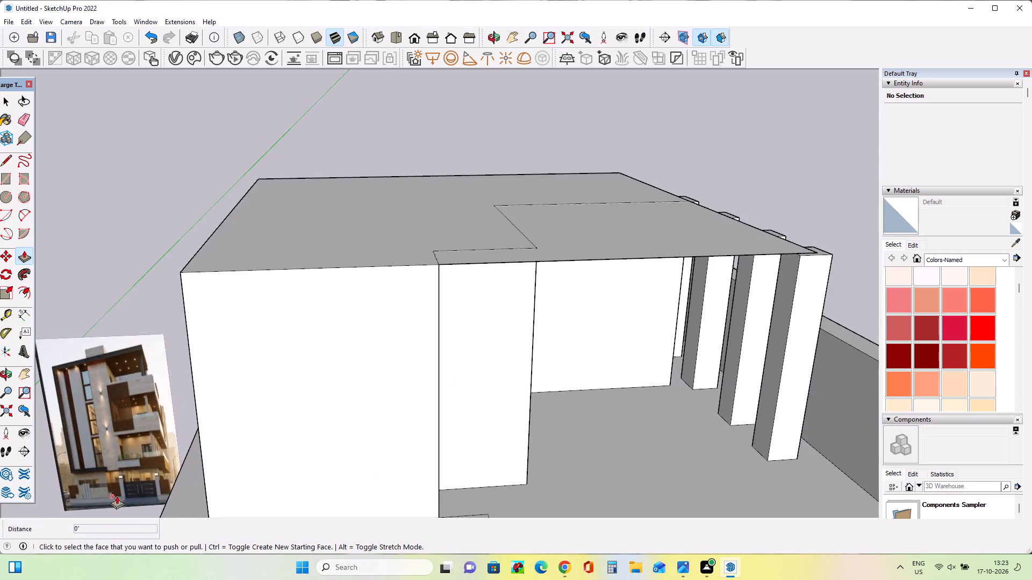
scroll(117, 496, "up", 8)
scroll(117, 496, "down", 4)
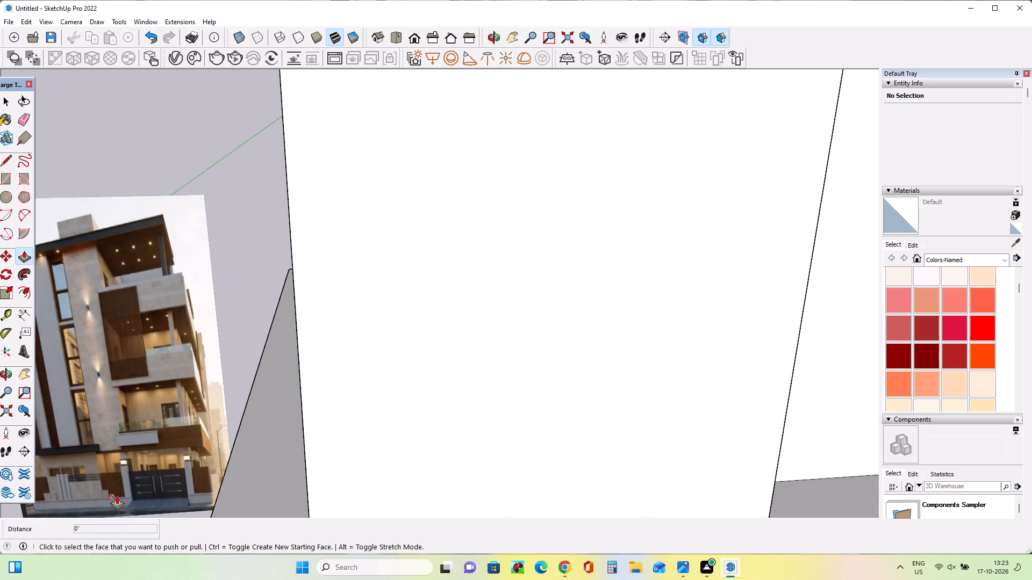
scroll(117, 496, "down", 7)
Pull the roof face over the enclosed blocks up by 2' 2 5/8", leaving out the overhang beside the columns.
middle_click_drag(471, 449, 457, 503)
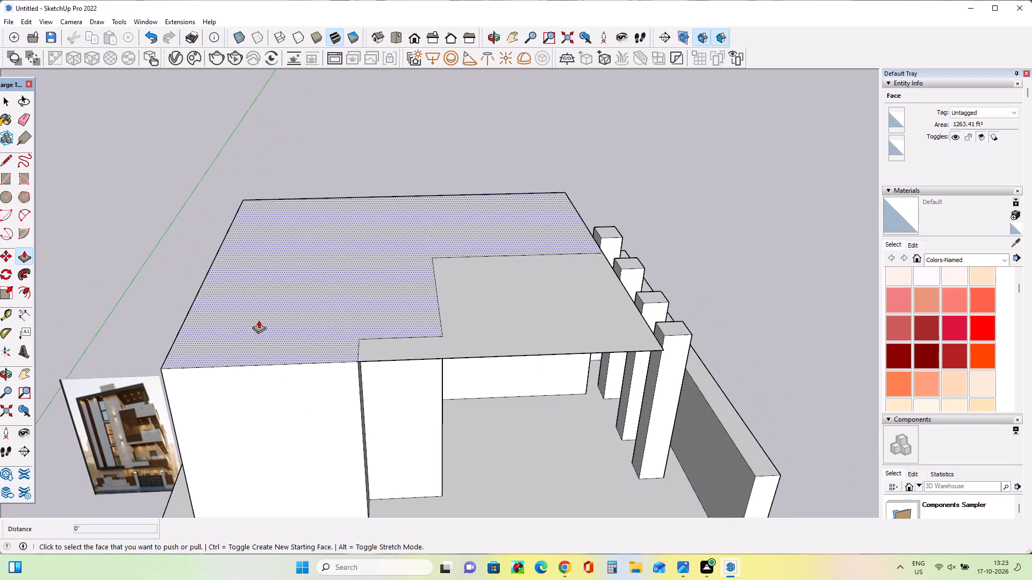
left_click(259, 320)
left_click(264, 302)
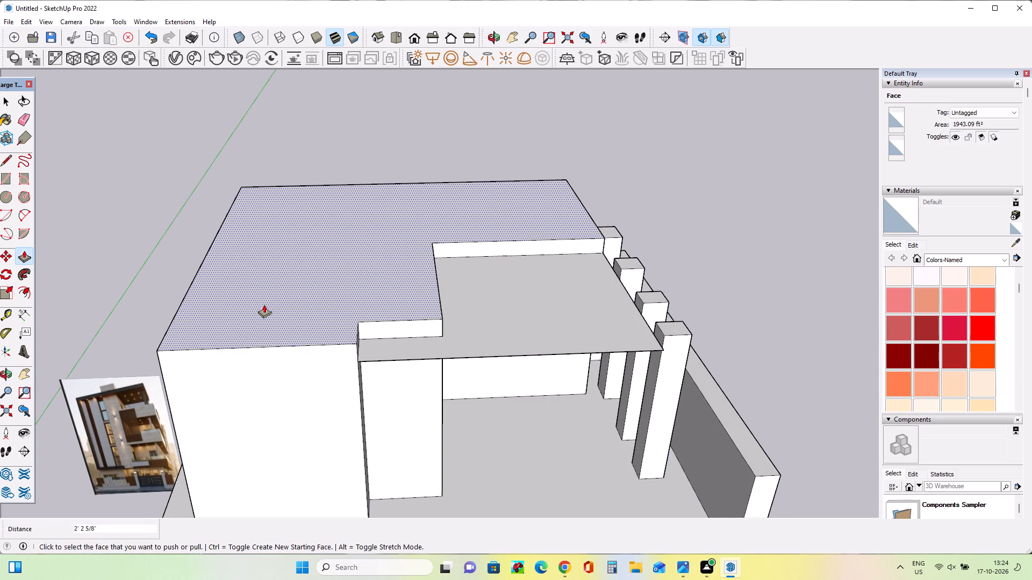
Raise the same roof face over the enclosed blocks by another 2".
middle_click_drag(265, 398, 270, 380)
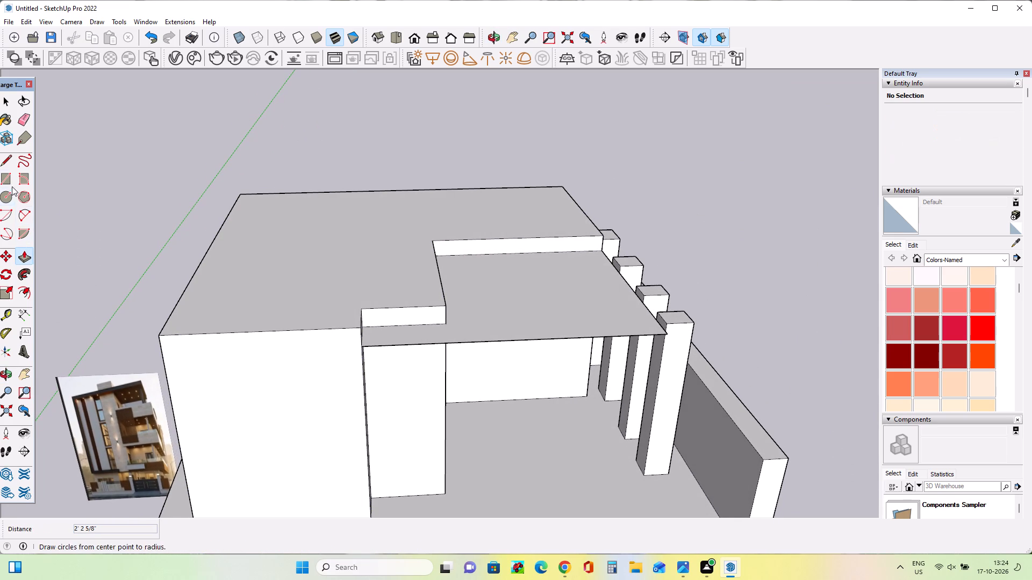
left_click(9, 179)
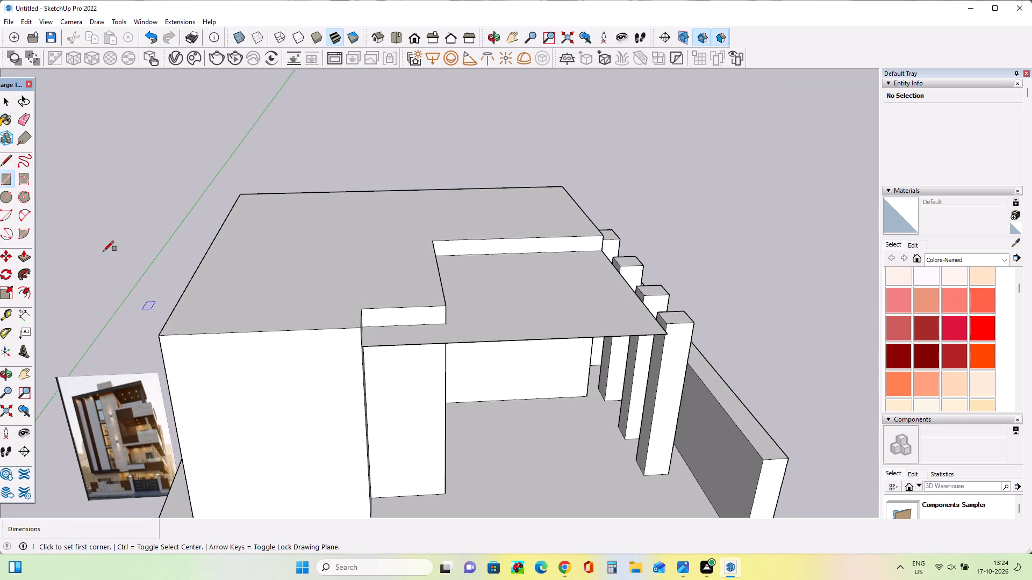
middle_click_drag(397, 356, 366, 375)
scroll(367, 362, "down", 1)
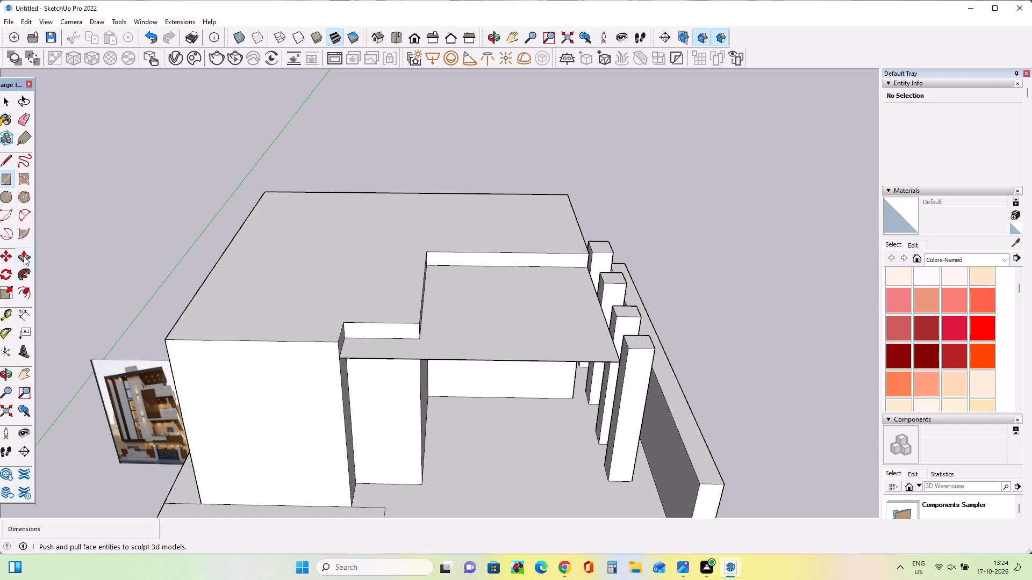
left_click(24, 256)
left_click(262, 265)
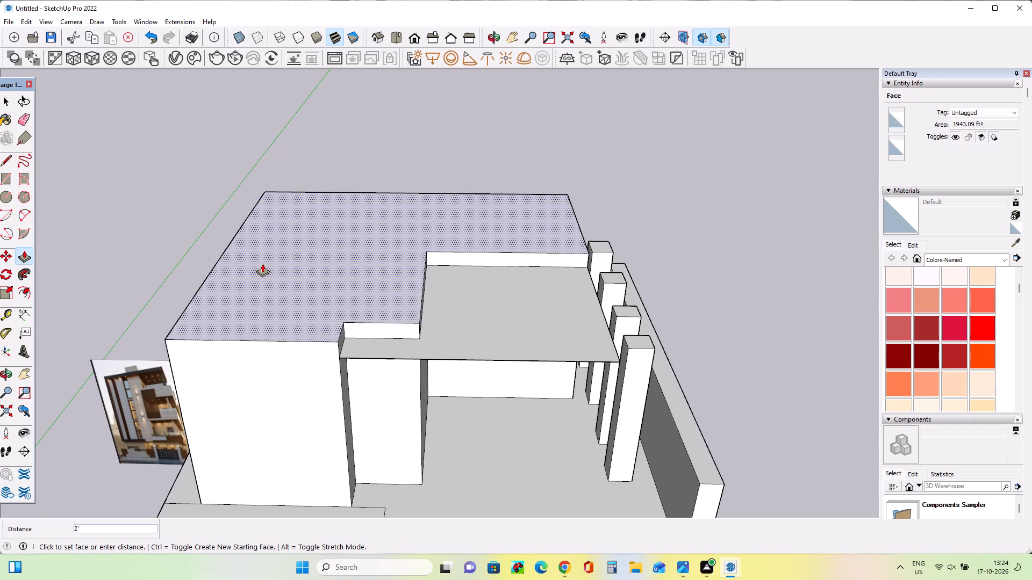
left_click(262, 264)
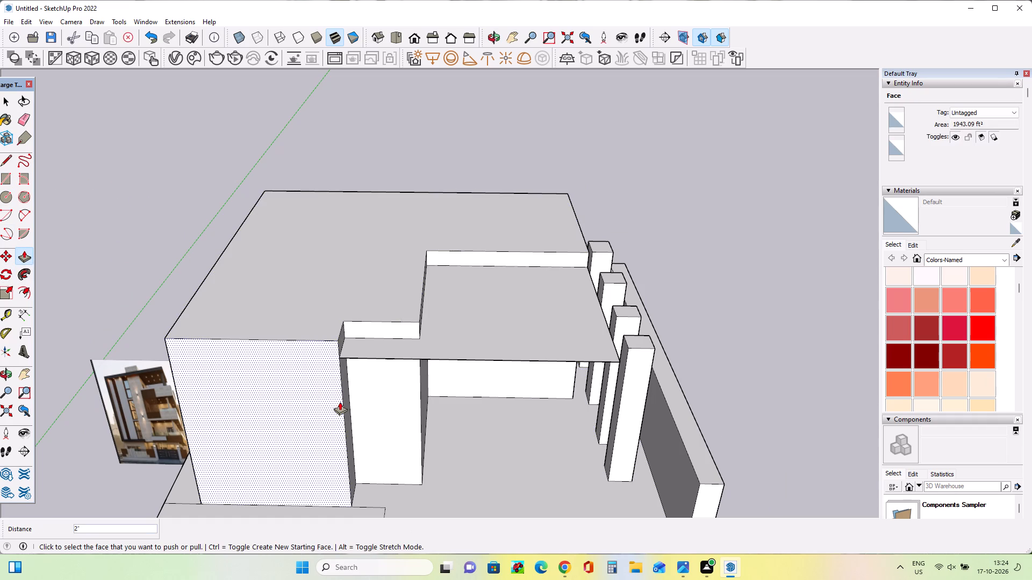
Draw a rectangle about 20' 3" by 2' 4 5/8" as a slab band along the top of the large block's front face.
middle_click_drag(591, 433, 599, 417)
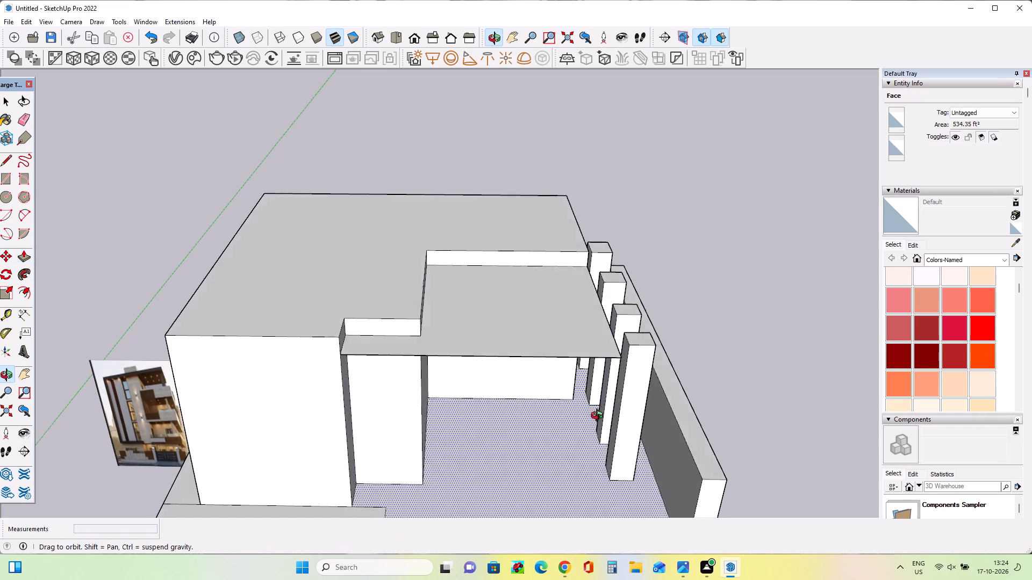
middle_click_drag(599, 417, 603, 411)
left_click(9, 175)
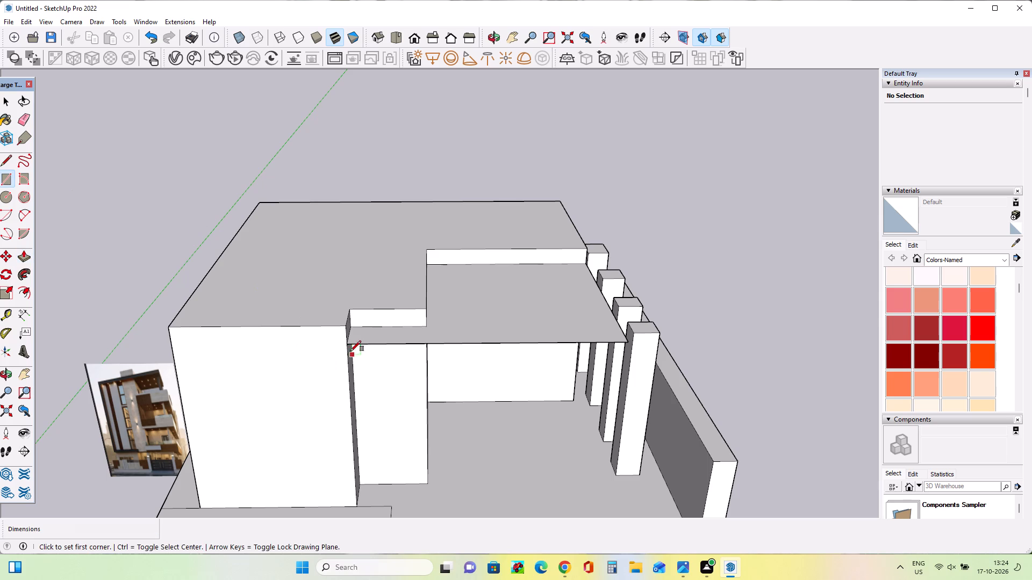
left_click(347, 342)
left_click(169, 329)
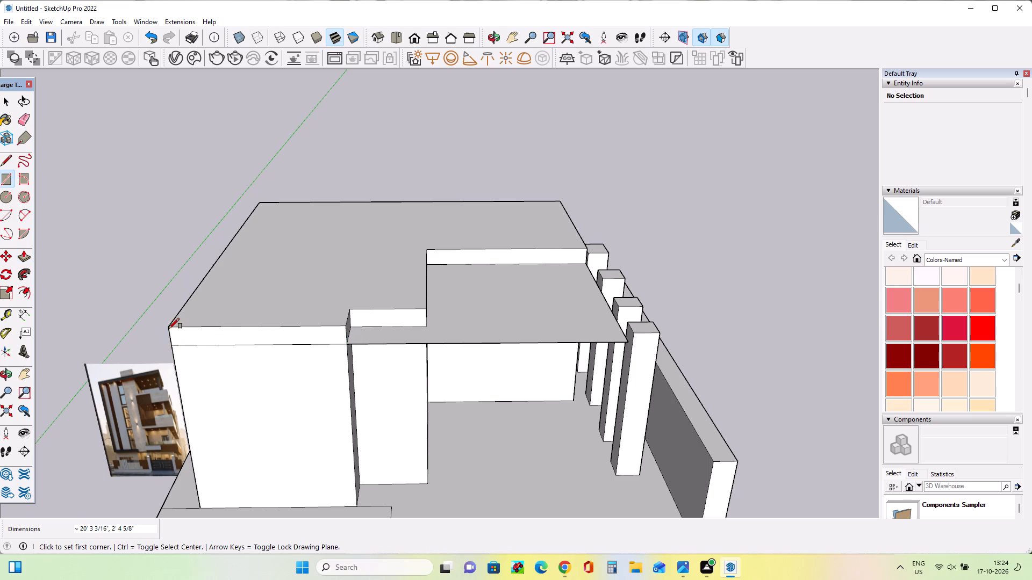
Pull the recessed roof slab edge above the small block forward about 4' 4 15/16", flush with the front slab band.
middle_click_drag(419, 435, 372, 437)
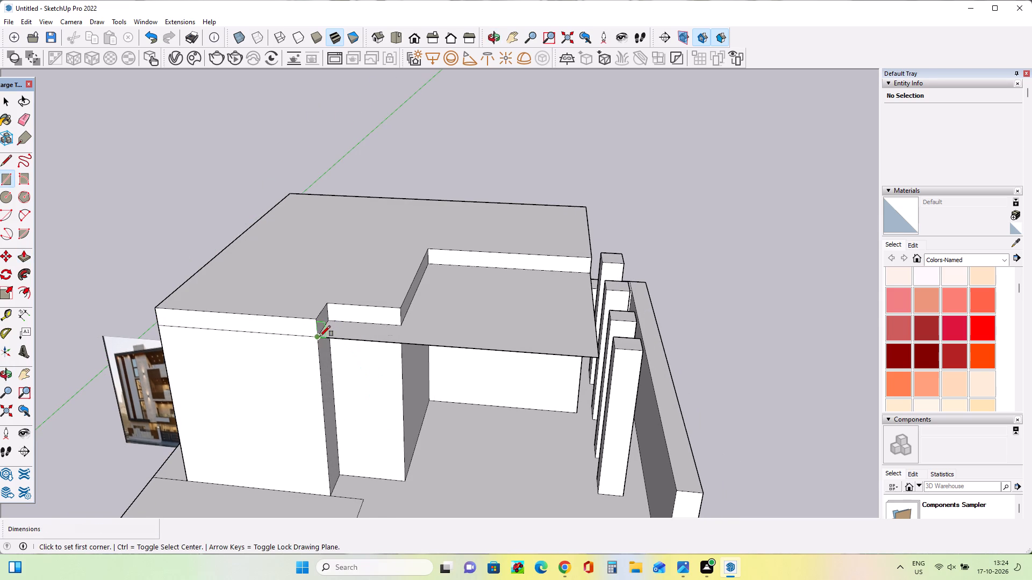
middle_click_drag(421, 378, 442, 359)
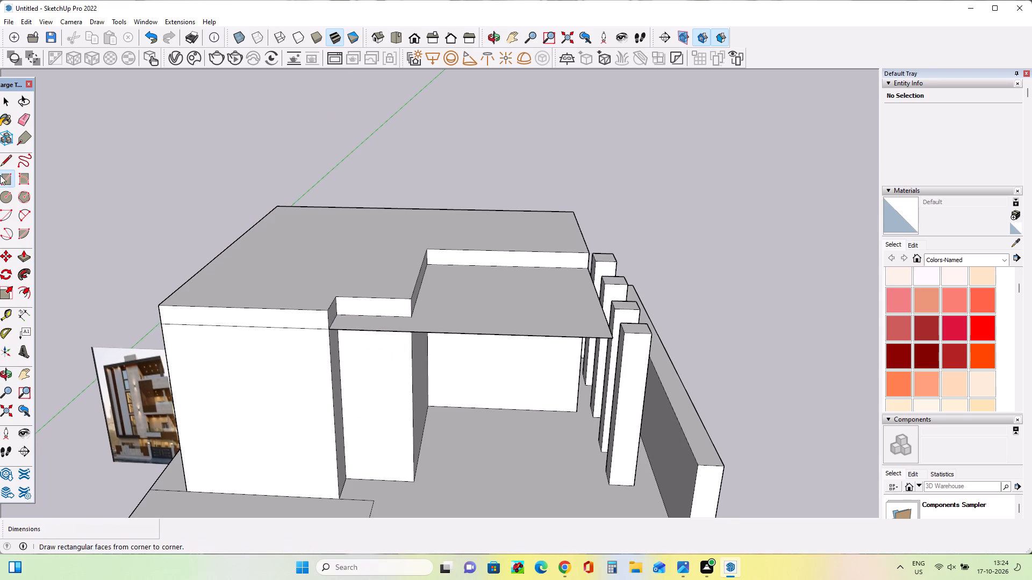
left_click(24, 255)
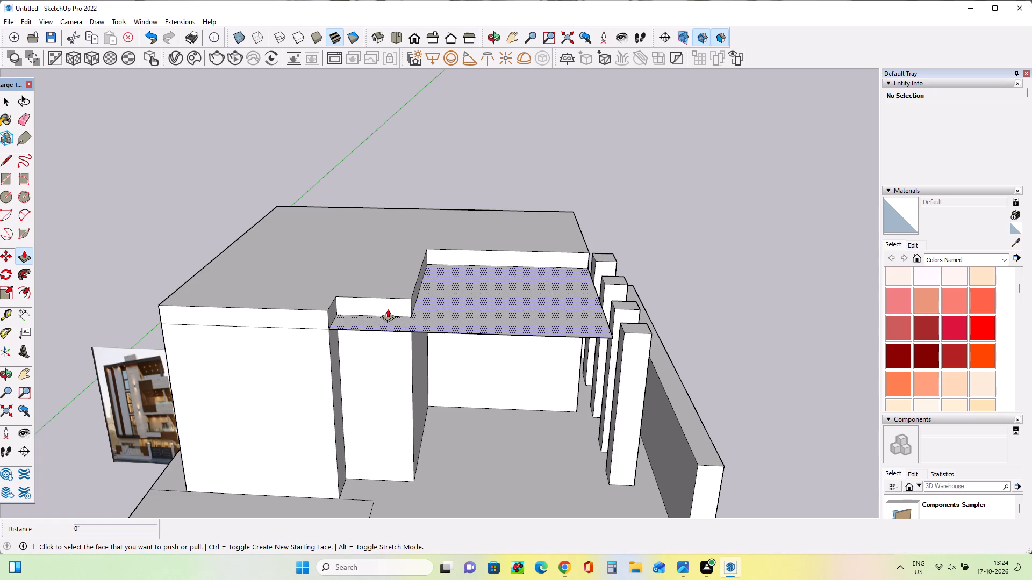
middle_click_drag(393, 334, 412, 313)
scroll(151, 476, "up", 2)
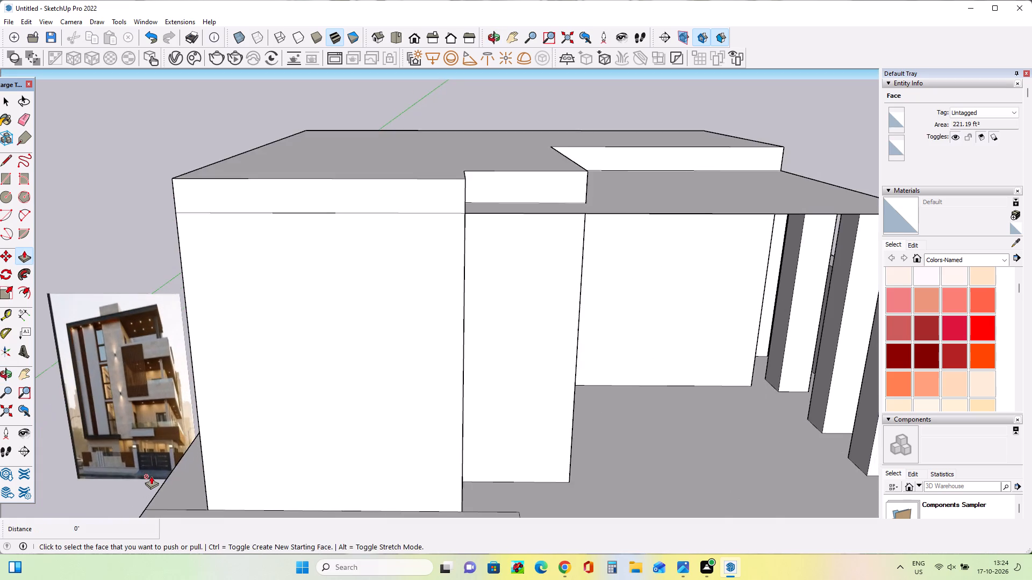
scroll(151, 476, "up", 6)
scroll(152, 463, "down", 7)
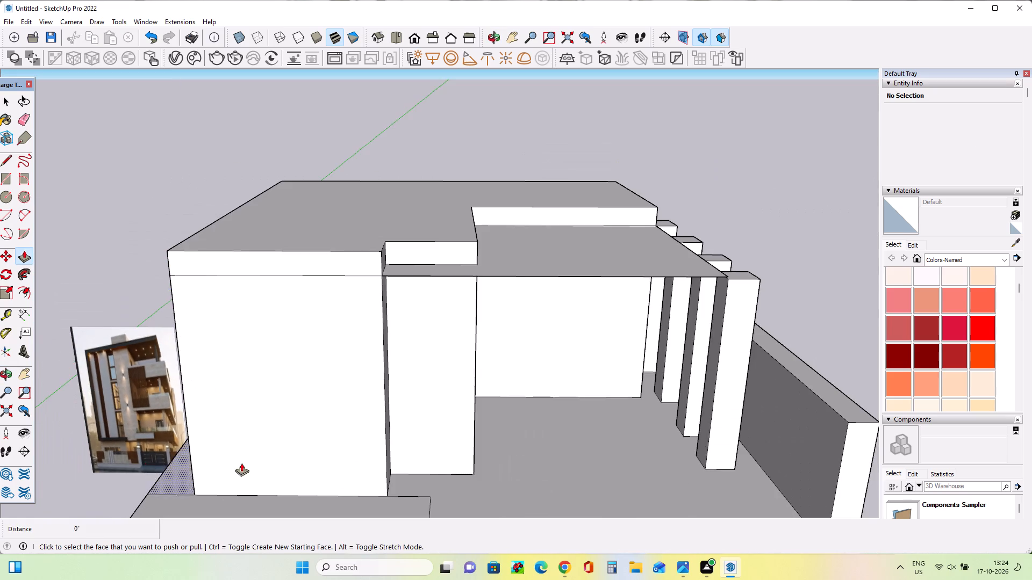
middle_click_drag(548, 435, 438, 470)
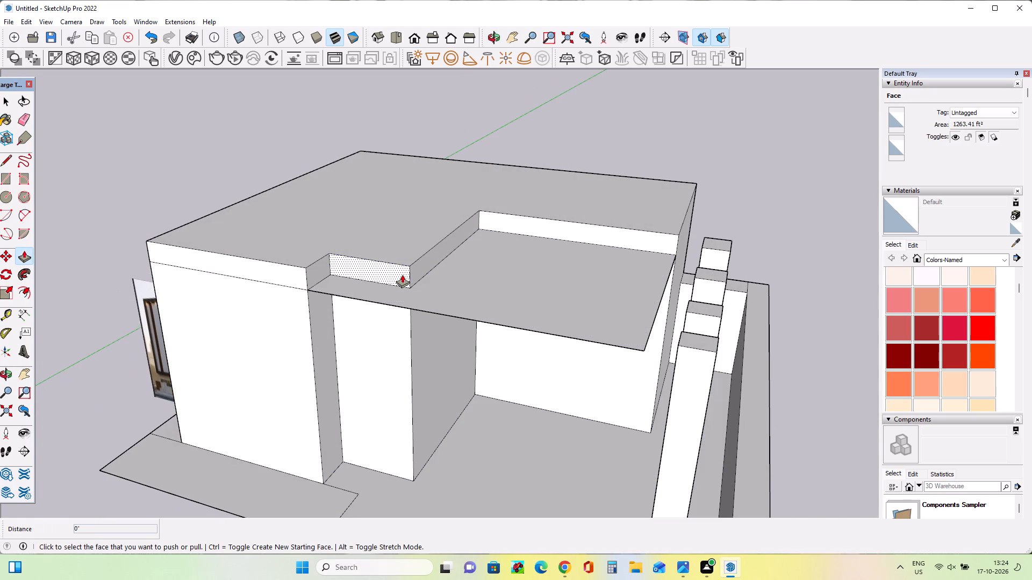
left_click(402, 274)
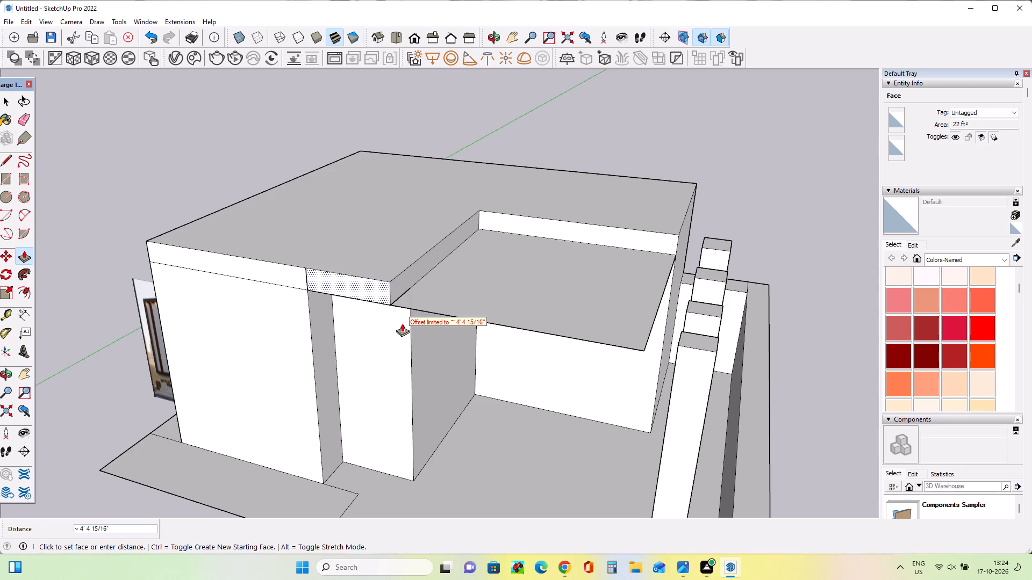
left_click(460, 325)
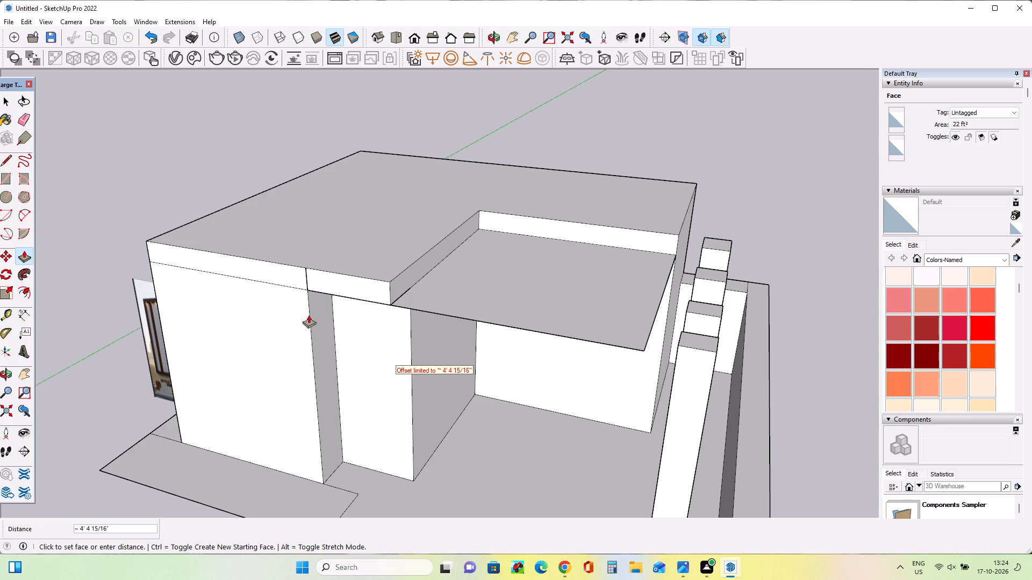
left_click(295, 300)
Examine the ground-floor front, first-floor balcony and gate in the reference image against the model.
middle_click_drag(326, 374, 525, 339)
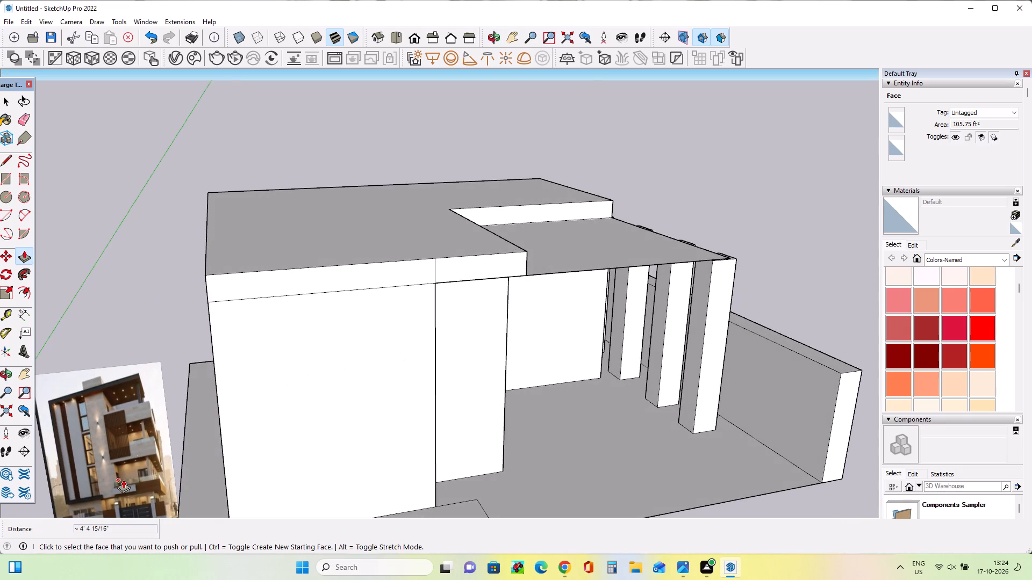
scroll(121, 483, "up", 7)
middle_click_drag(125, 464, 134, 414)
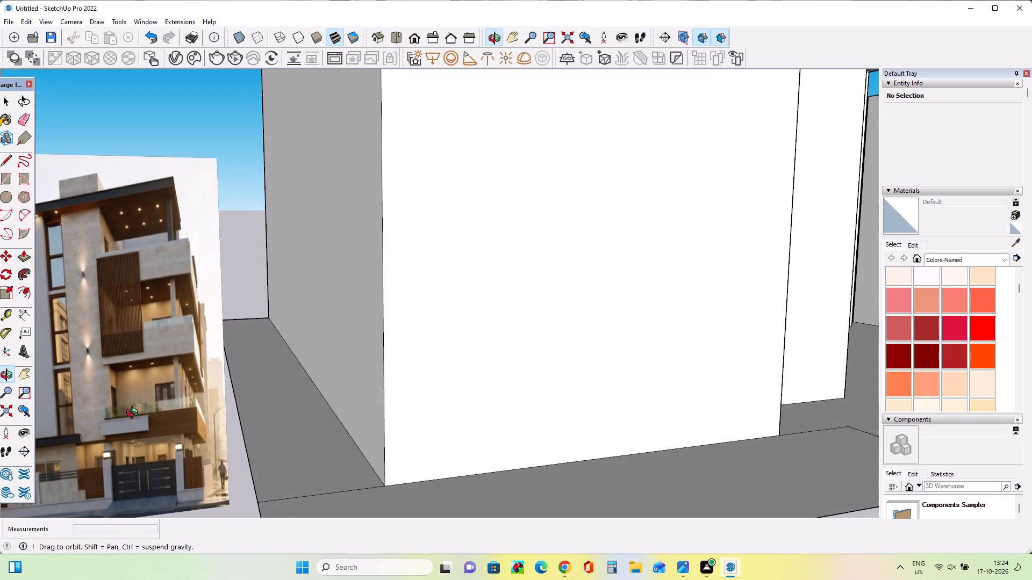
middle_click_drag(134, 414, 31, 446)
scroll(31, 446, "down", 7)
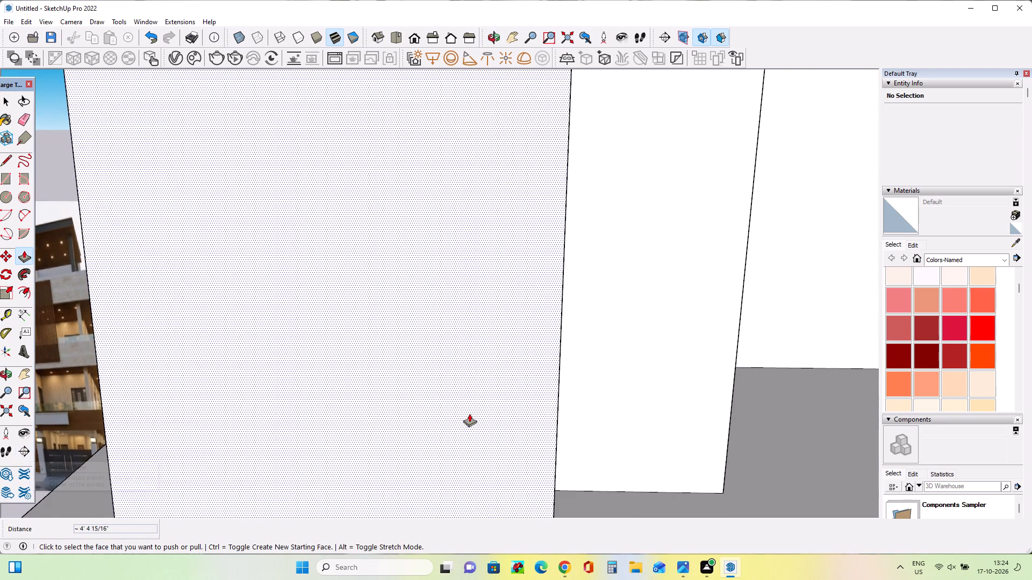
scroll(469, 414, "down", 4)
scroll(325, 437, "down", 4)
middle_click_drag(484, 419, 498, 381)
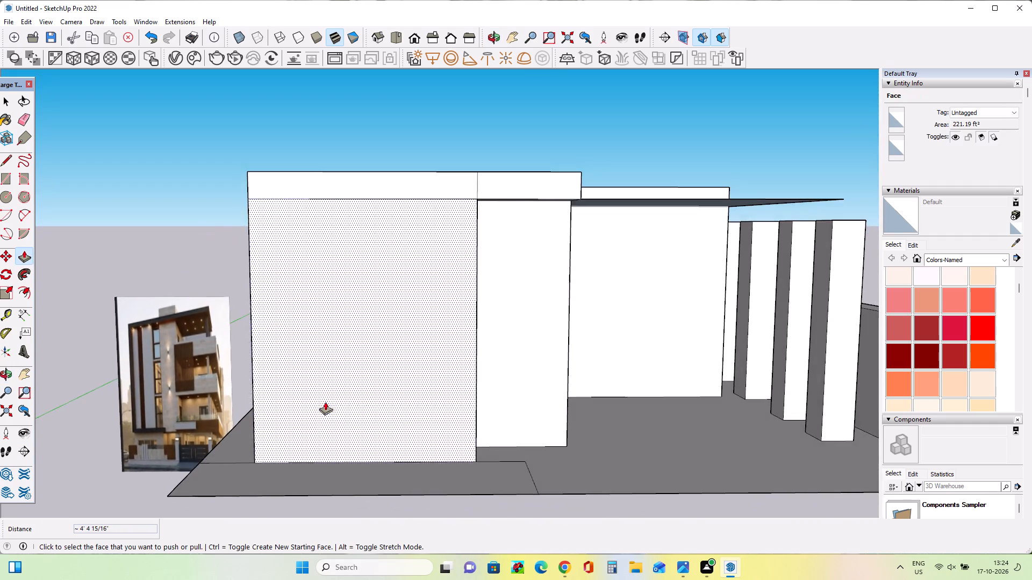
scroll(142, 430, "up", 11)
scroll(144, 440, "down", 4)
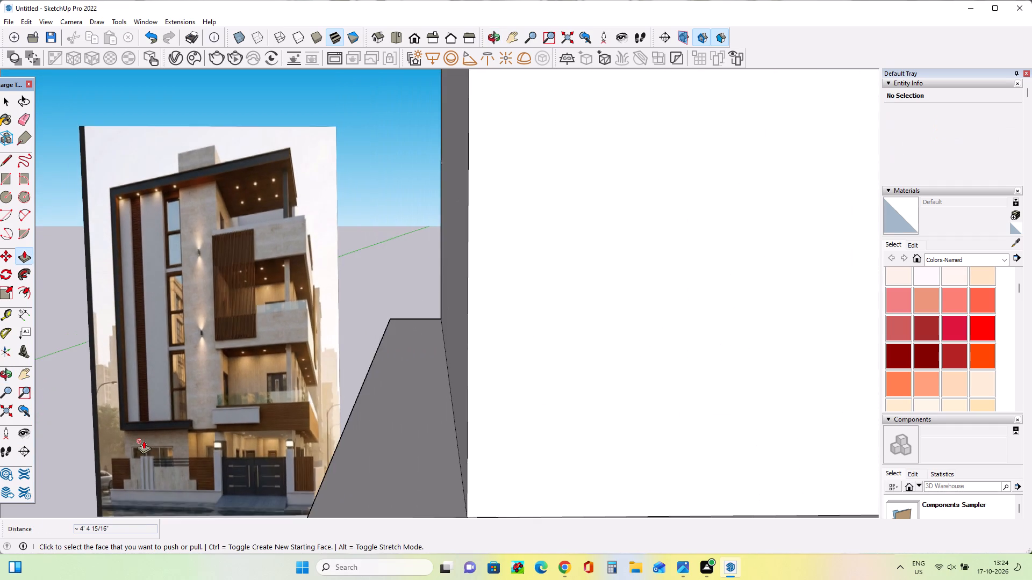
scroll(144, 440, "down", 12)
middle_click_drag(384, 446, 389, 410)
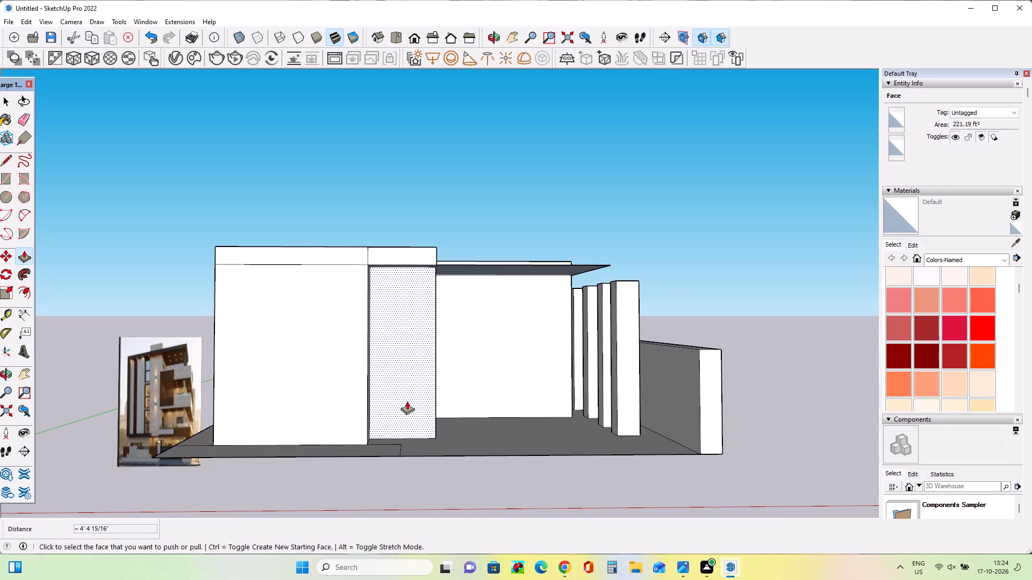
Push the front face of the small recessed block further back beneath the roof slab.
left_click(407, 401)
left_click(410, 394)
middle_click_drag(482, 411, 360, 480)
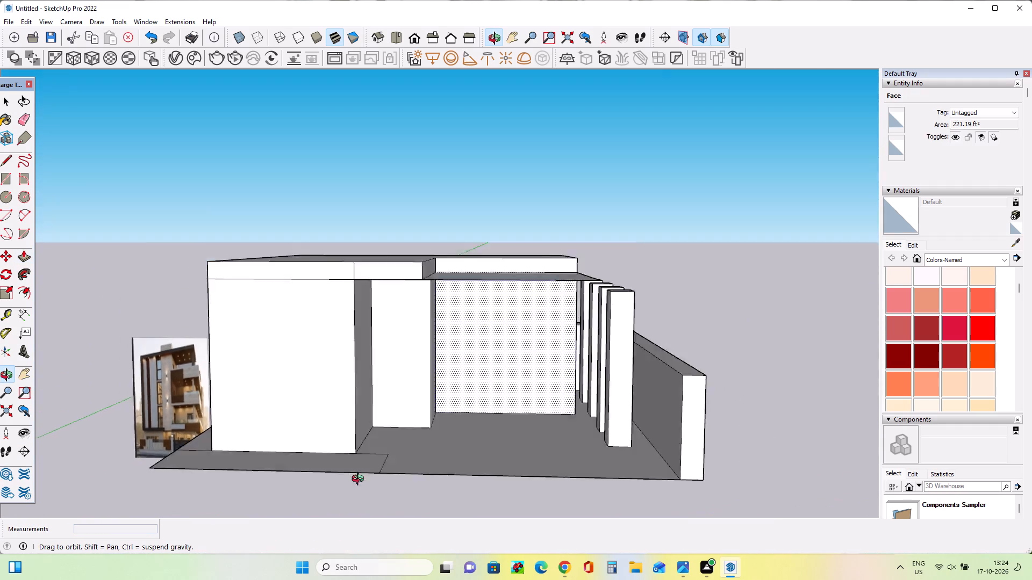
middle_click_drag(360, 480, 395, 491)
left_click(403, 391)
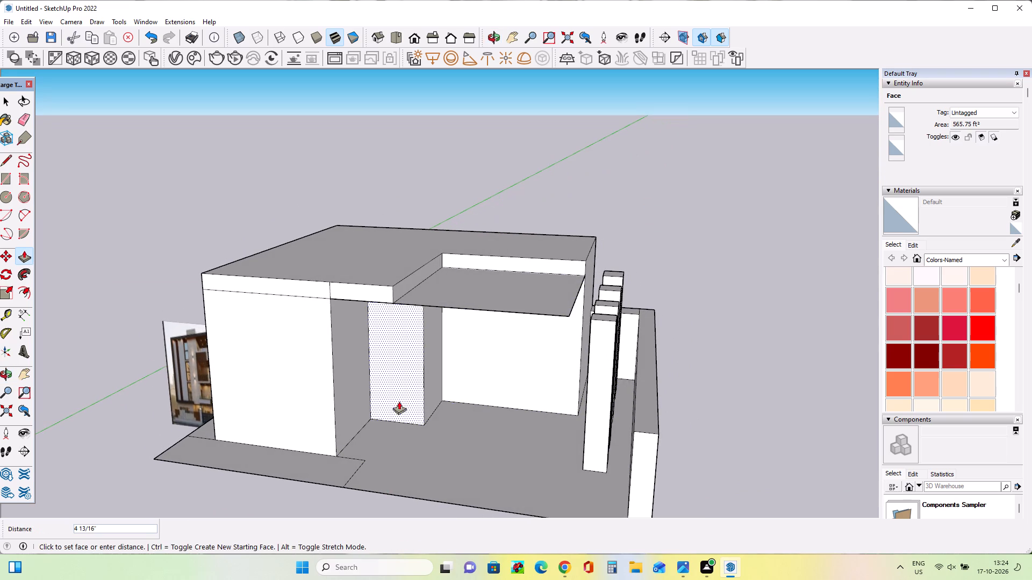
left_click(405, 398)
left_click(400, 402)
Pull the roof slab's step face sideways about 23' 7 1/8" to cover the open bay up to the overhang's outer edge.
middle_click_drag(467, 422, 454, 461)
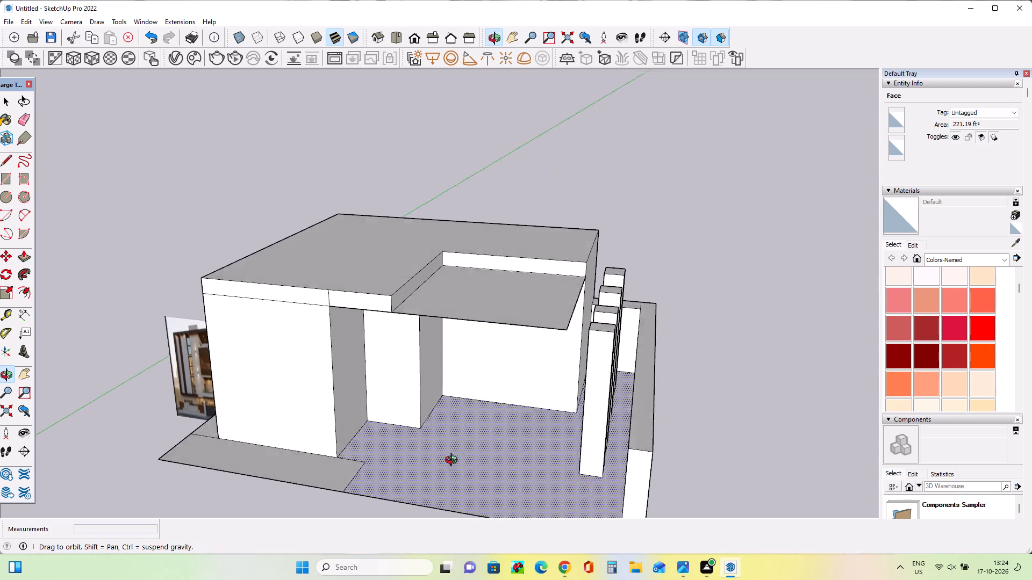
middle_click_drag(454, 461, 436, 495)
left_click(414, 294)
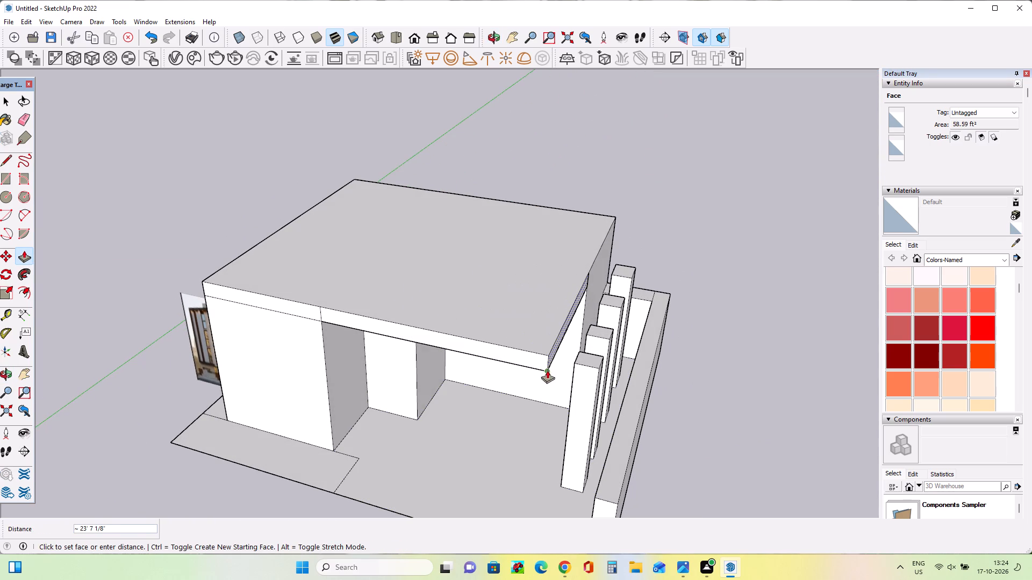
left_click(550, 372)
Scale the reference image by 2.25 in height and about 1.58 in width.
middle_click_drag(441, 451, 419, 394)
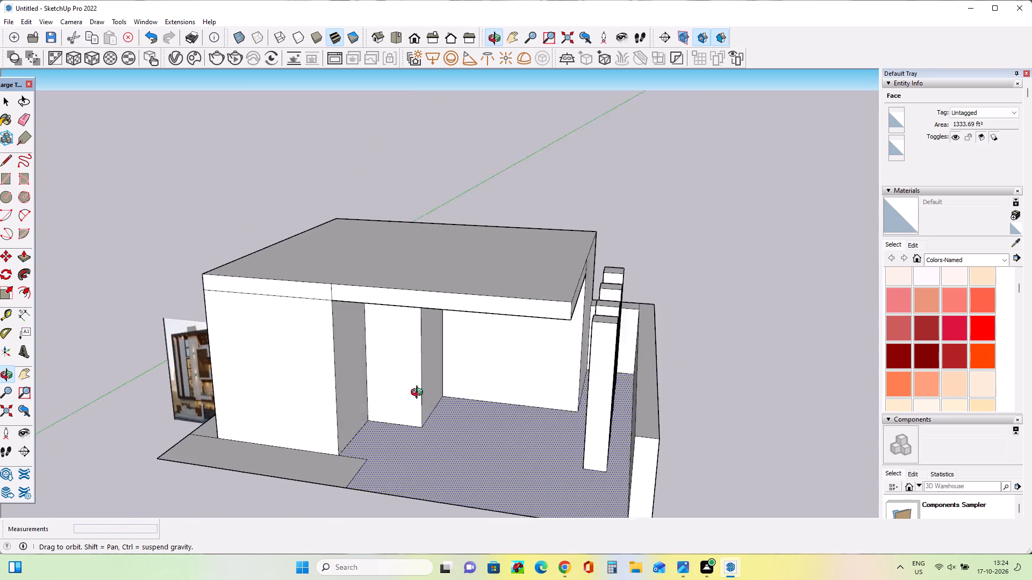
middle_click_drag(419, 394, 587, 403)
scroll(560, 341, "down", 2)
middle_click_drag(526, 350, 533, 334)
scroll(510, 276, "up", 3)
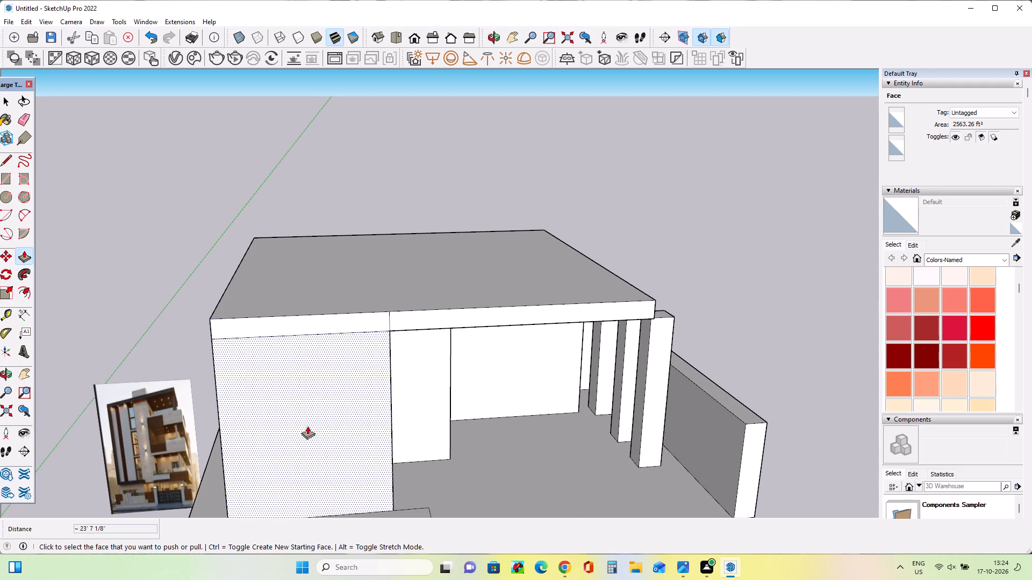
left_click(6, 292)
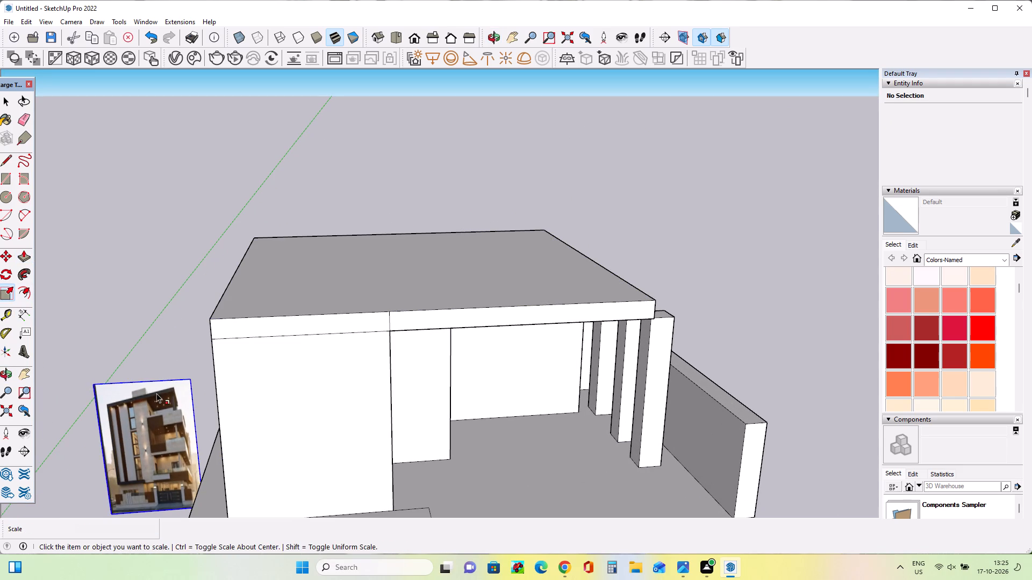
left_click(146, 386)
left_click_drag(139, 381, 170, 209)
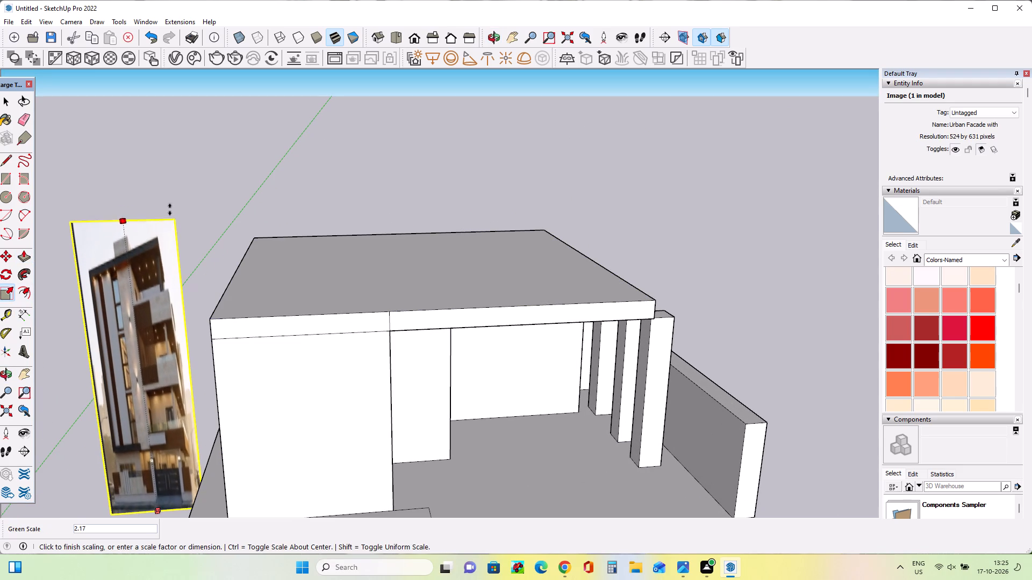
left_click_drag(170, 209, 174, 198)
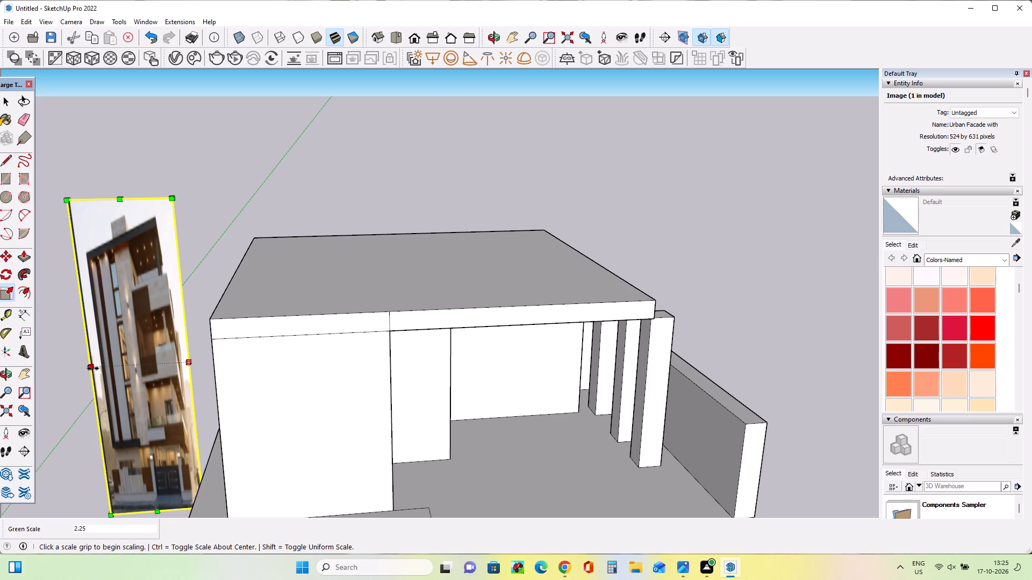
left_click_drag(93, 368, 14, 398)
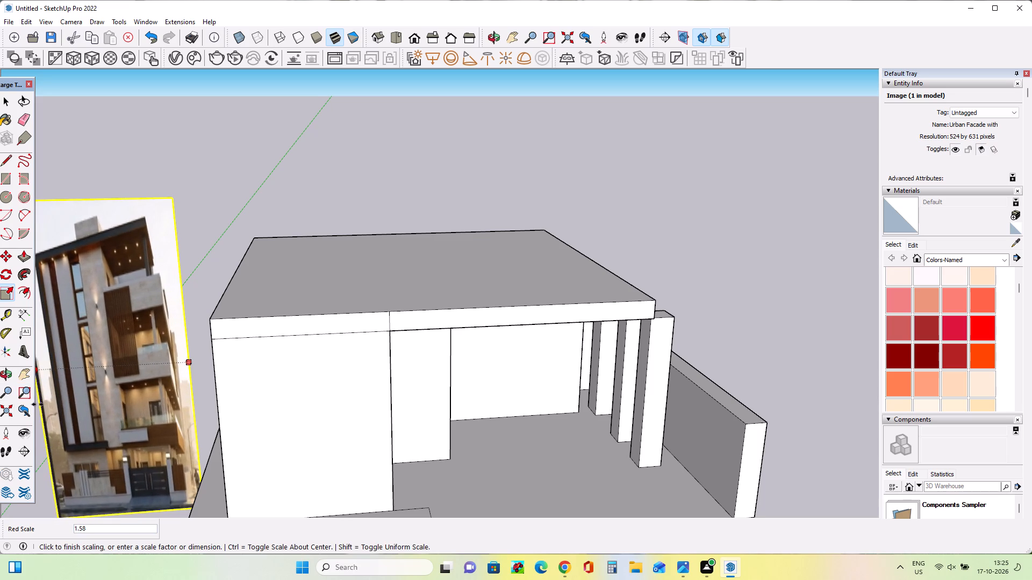
left_click(38, 404)
Enlarge the reference image again by a factor of 1.39 in both width and height.
scroll(221, 408, "down", 4)
middle_click_drag(221, 408, 223, 442)
scroll(223, 442, "down", 2)
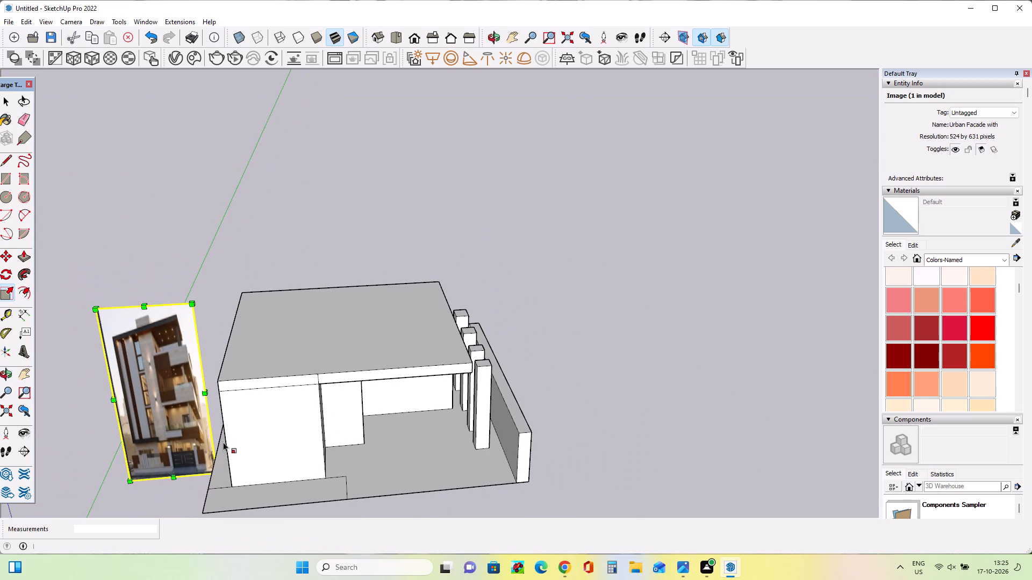
left_click(8, 290)
left_click_drag(114, 398, 80, 412)
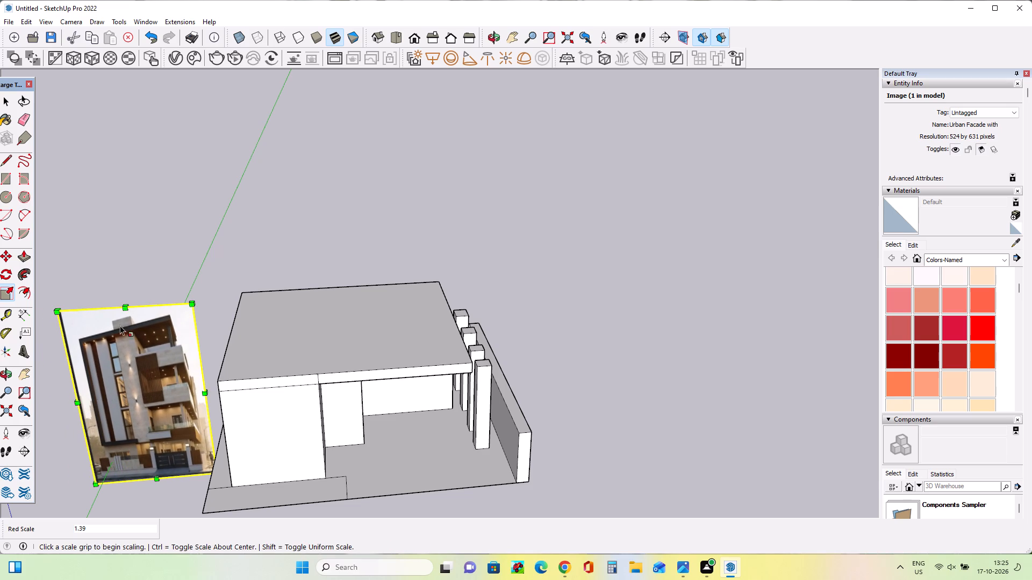
left_click_drag(126, 305, 142, 230)
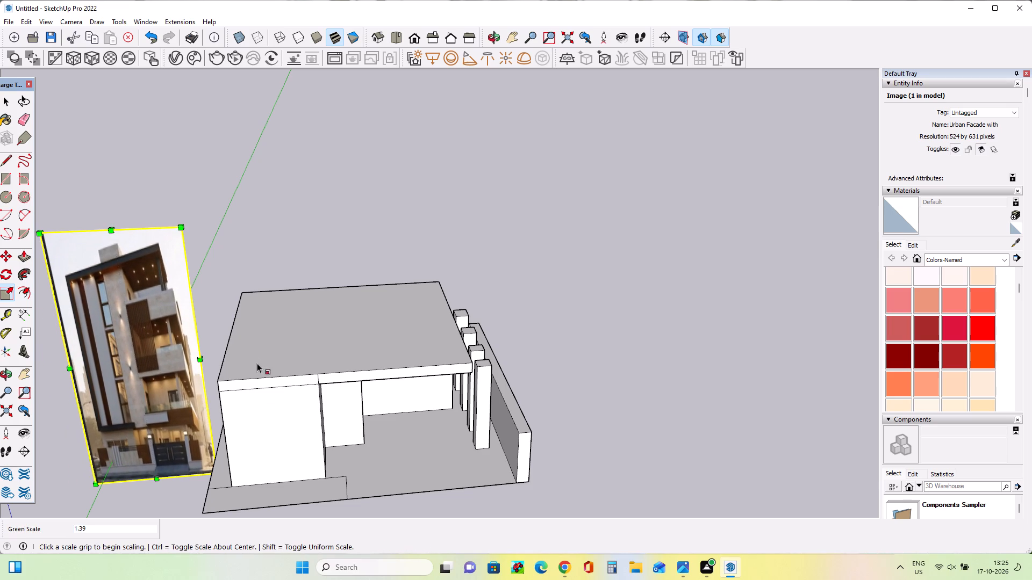
Examine the enlarged reference image's lower balcony, entrance and gate area against the model's slab and columns.
middle_click_drag(271, 425, 280, 372)
middle_click_drag(486, 432, 25, 451)
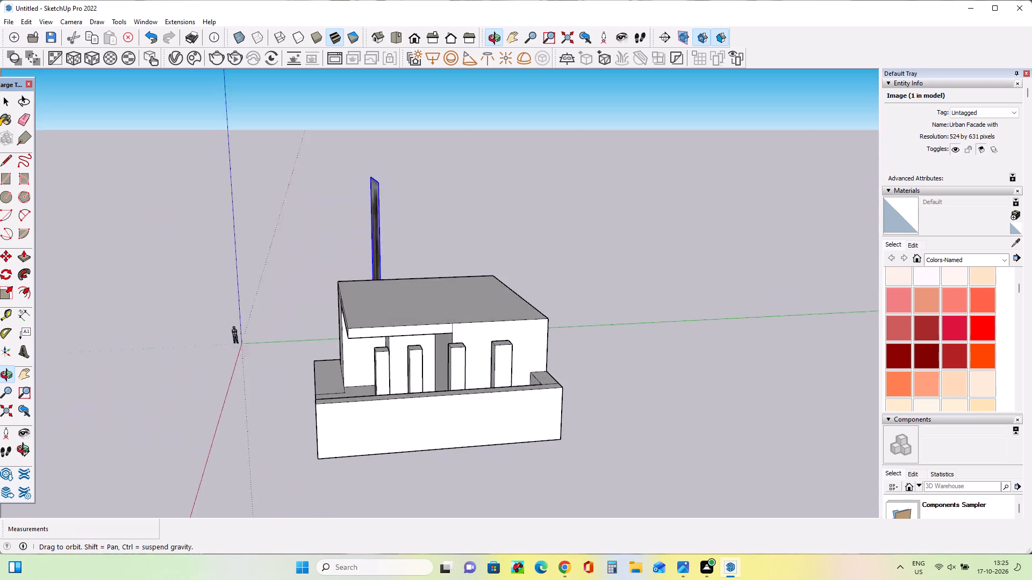
middle_click_drag(25, 451, 494, 488)
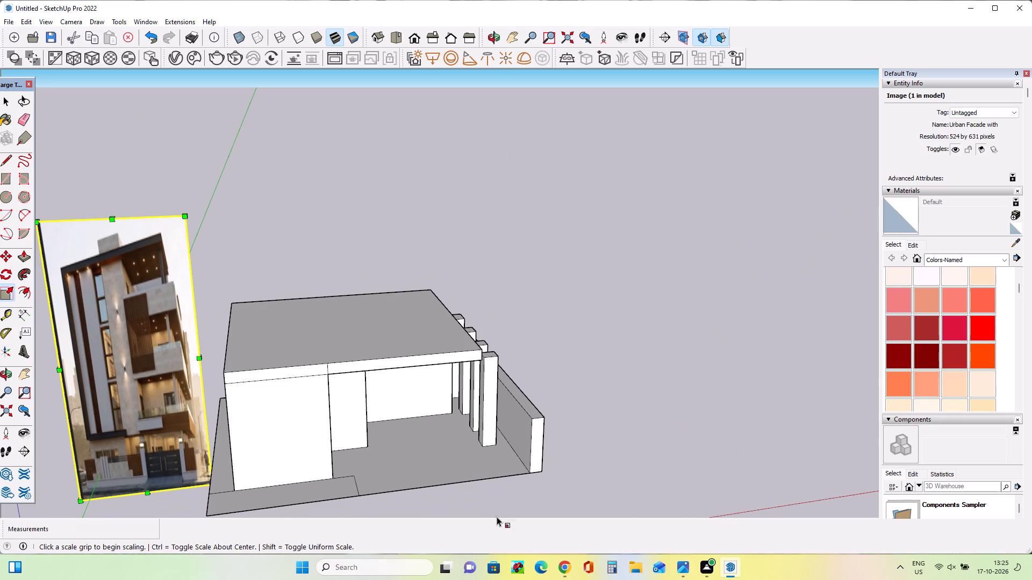
middle_click_drag(311, 394, 340, 389)
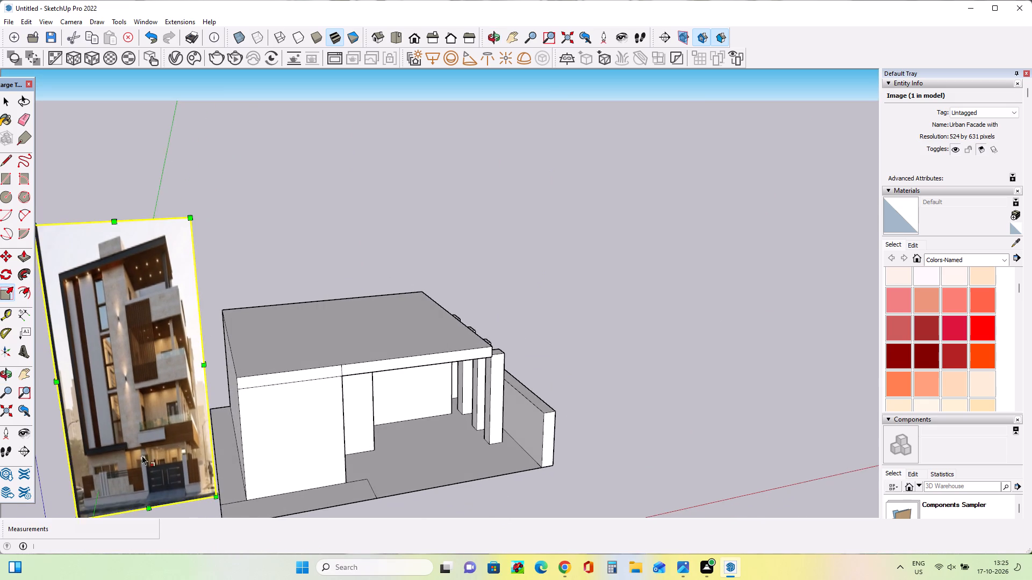
scroll(137, 460, "up", 3)
scroll(137, 460, "down", 1)
scroll(137, 460, "up", 10)
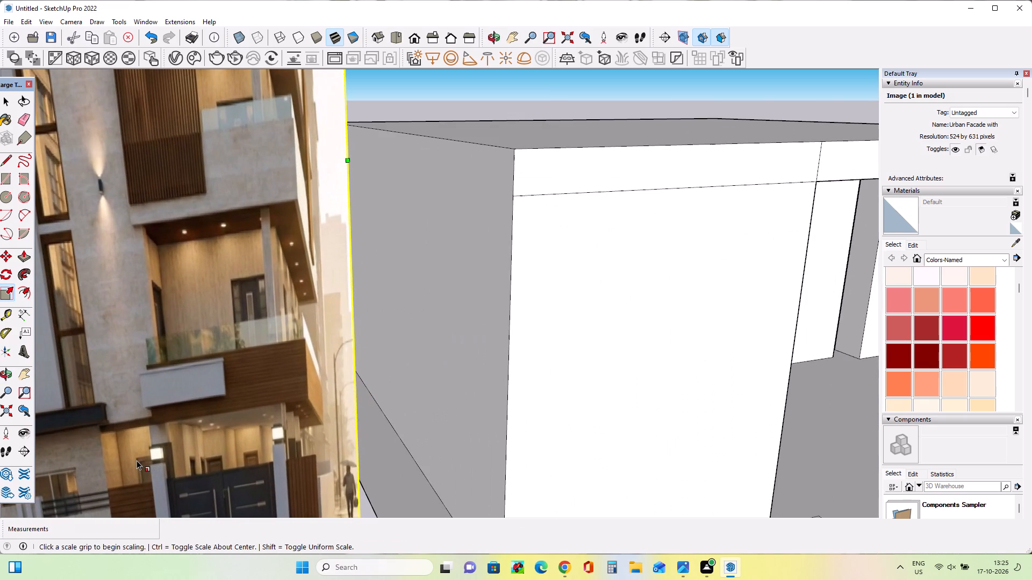
scroll(137, 460, "down", 10)
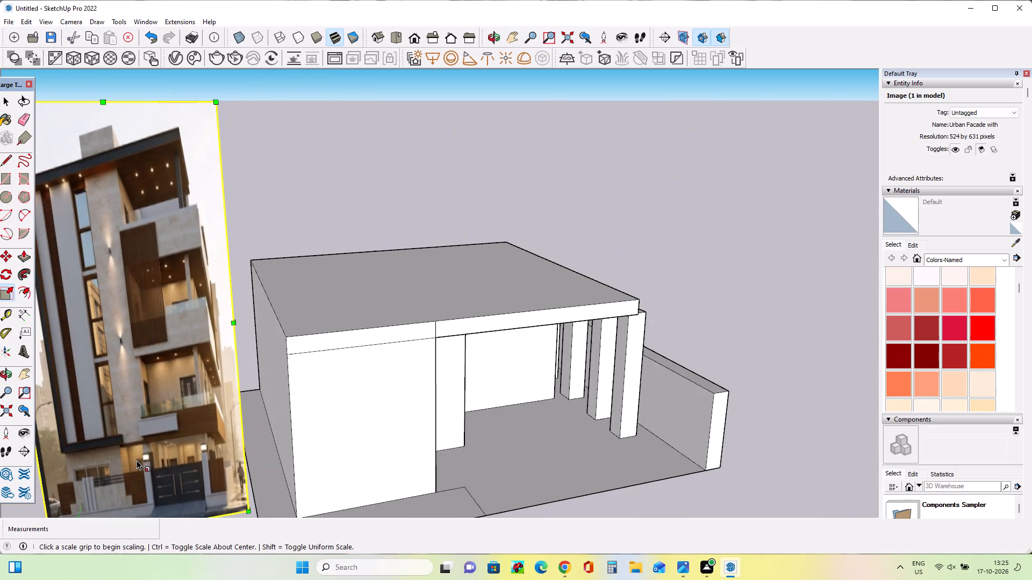
Pull the roof slab's edge face on the column side outward about 11' 6 13/16" so it extends over the columns.
middle_click_drag(636, 481, 295, 523)
scroll(296, 521, "down", 1)
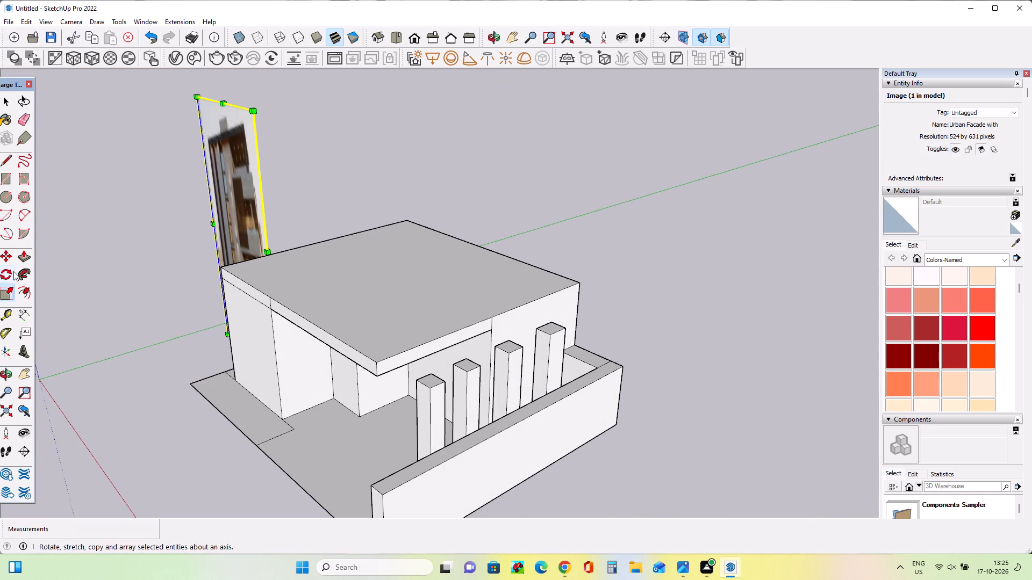
left_click(24, 253)
left_click(405, 358)
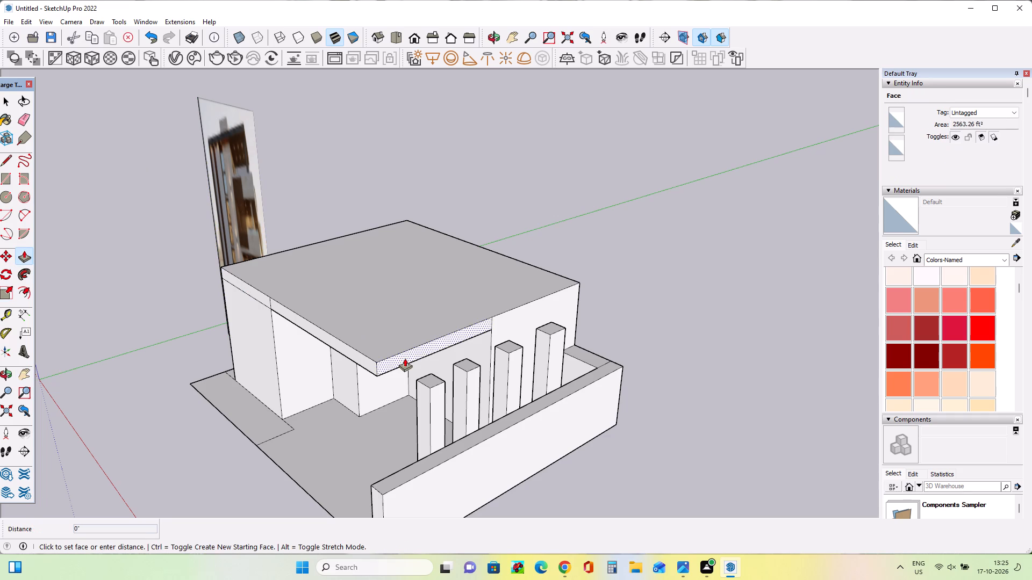
left_click(456, 462)
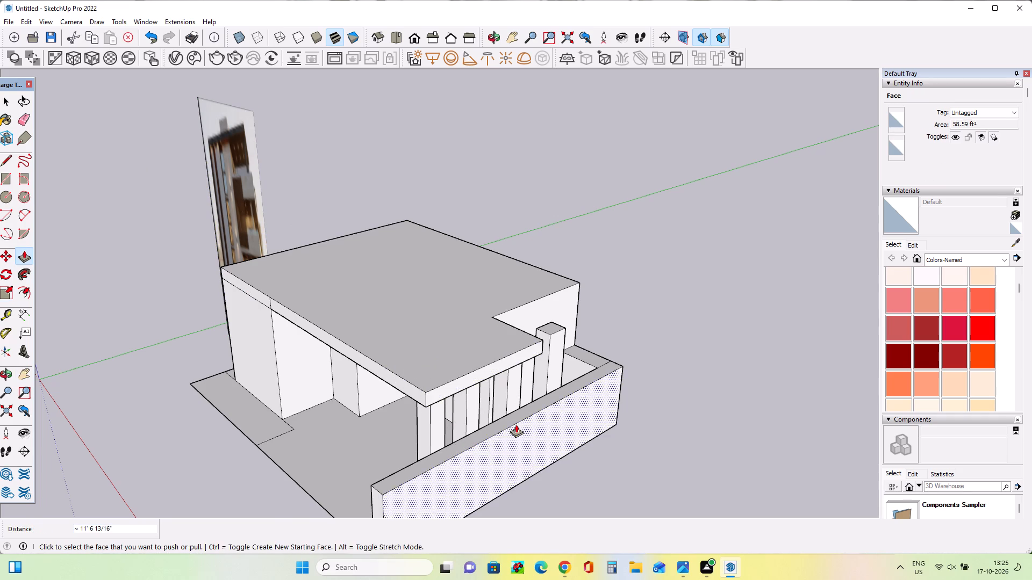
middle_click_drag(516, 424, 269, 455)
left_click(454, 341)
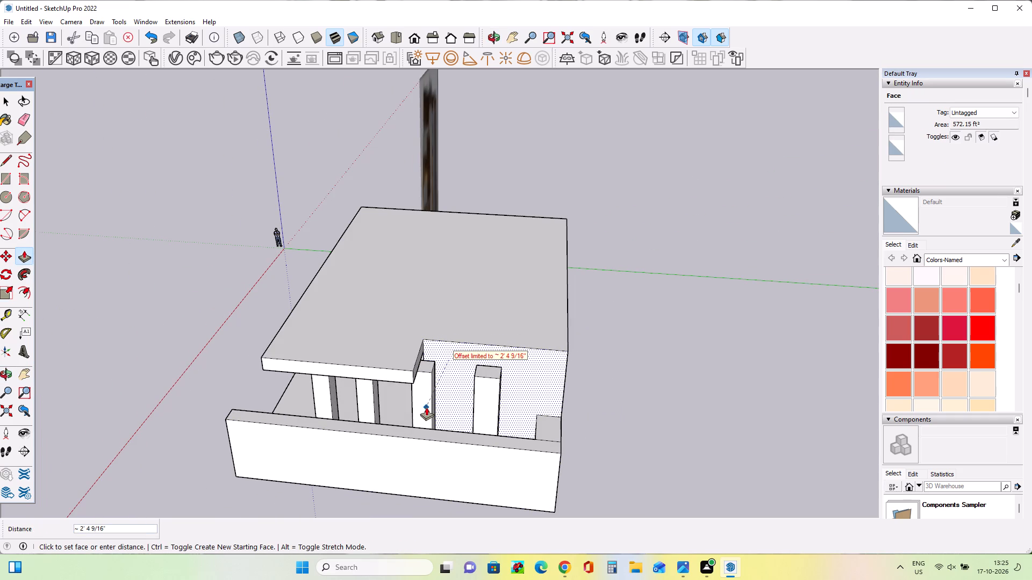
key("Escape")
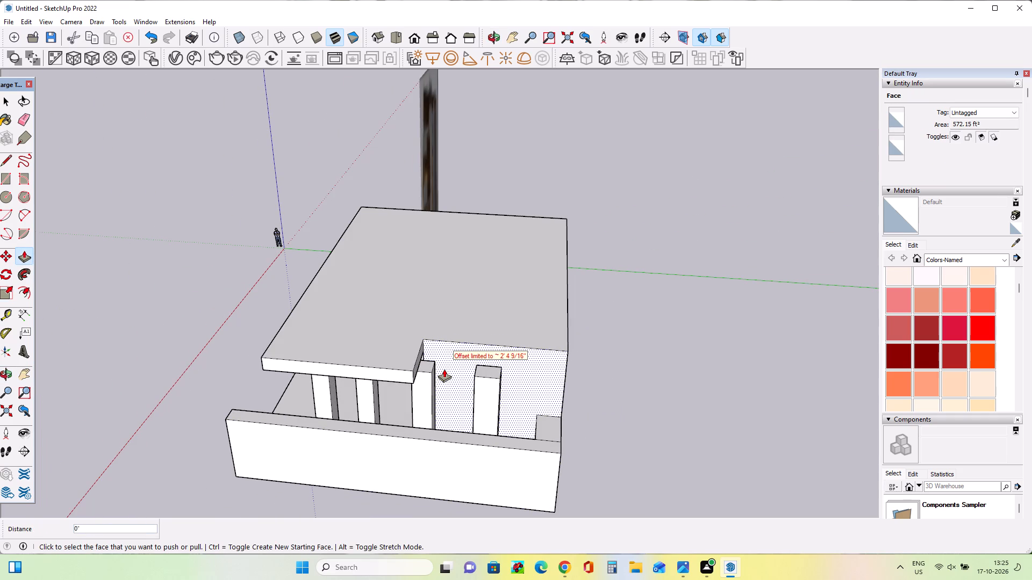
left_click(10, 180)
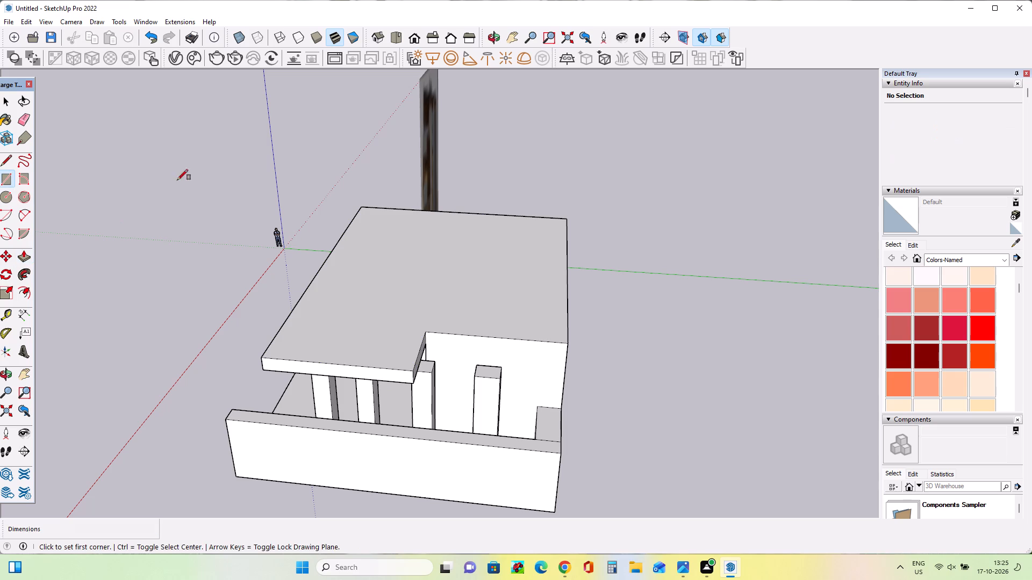
Pull the roof slab's notch edge face above the columns outward 23' 8 11/16" to fill the open corner up to the side wall.
middle_click_drag(429, 378, 288, 404)
left_click(25, 263)
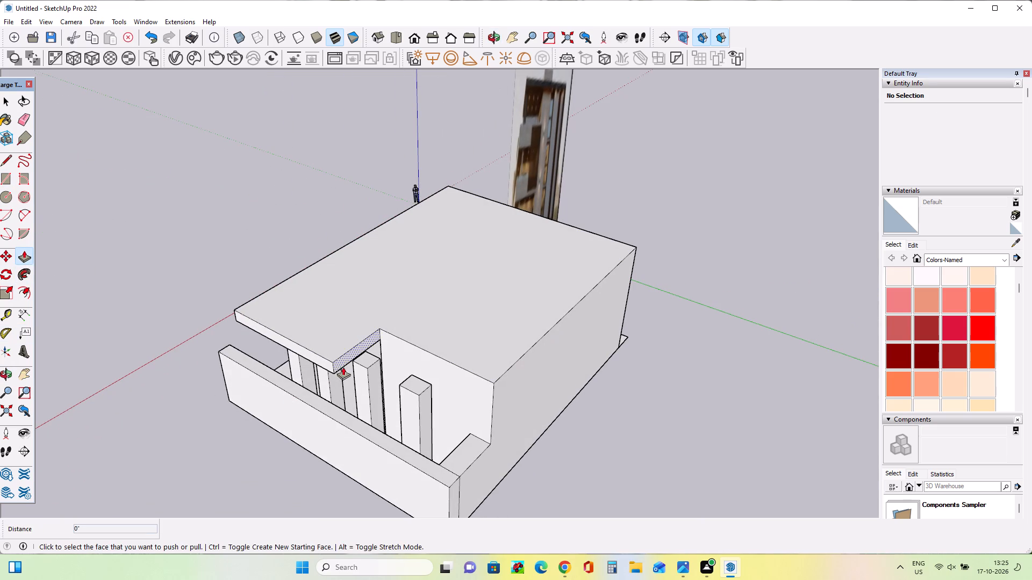
left_click(339, 360)
left_click(460, 465)
Examine the reference image's gate, entrance and balcony levels against the model's front wall, open bay and extended roof slab.
middle_click_drag(328, 469, 455, 422)
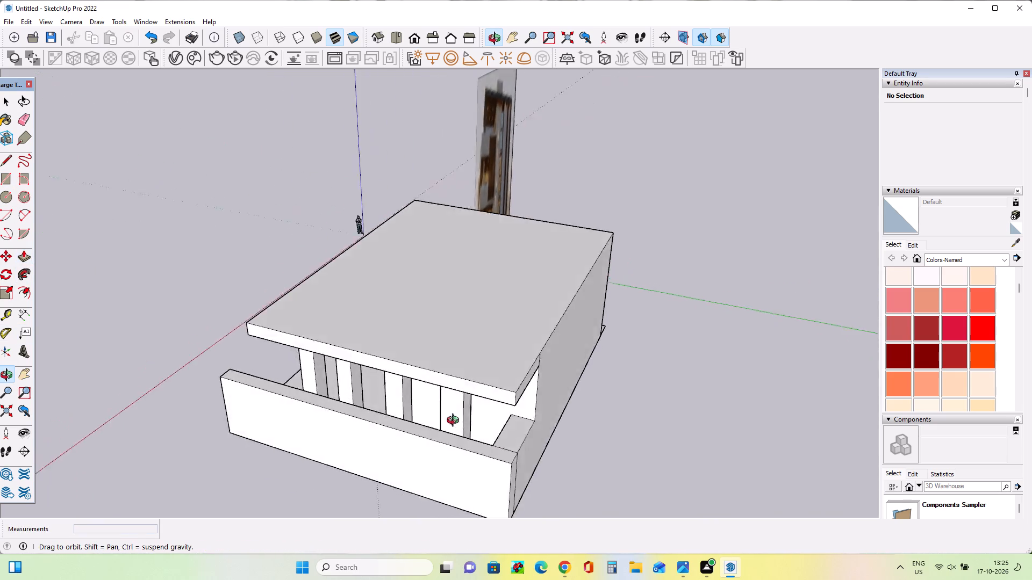
middle_click_drag(455, 422, 558, 394)
middle_click_drag(304, 439, 644, 412)
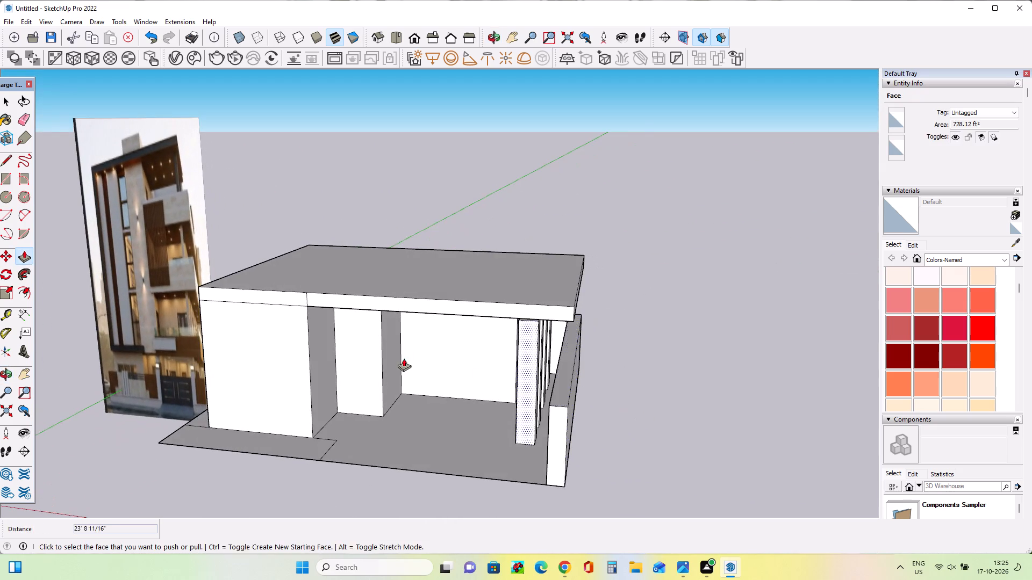
middle_click_drag(411, 385, 532, 394)
scroll(173, 402, "up", 8)
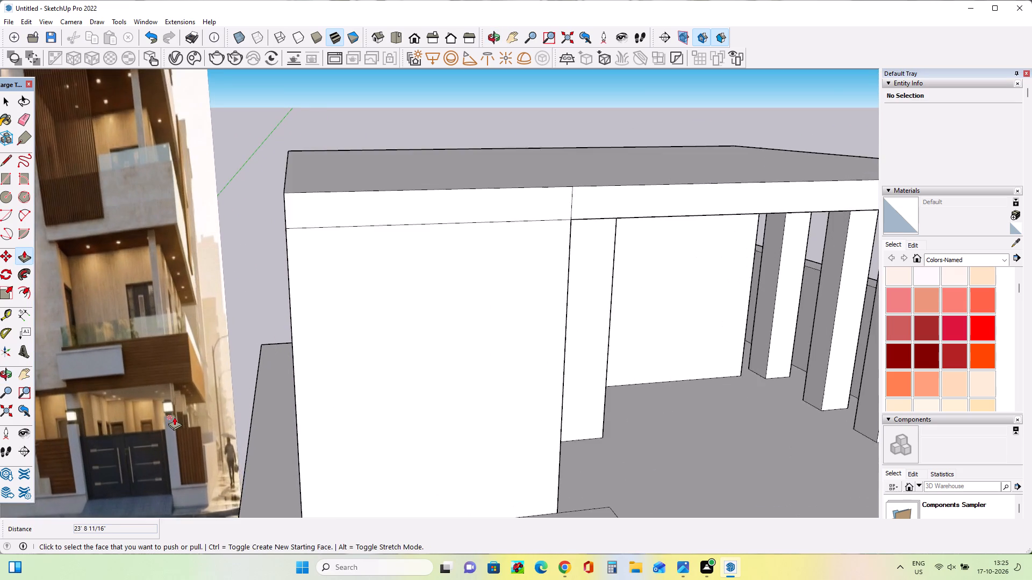
scroll(174, 417, "up", 2)
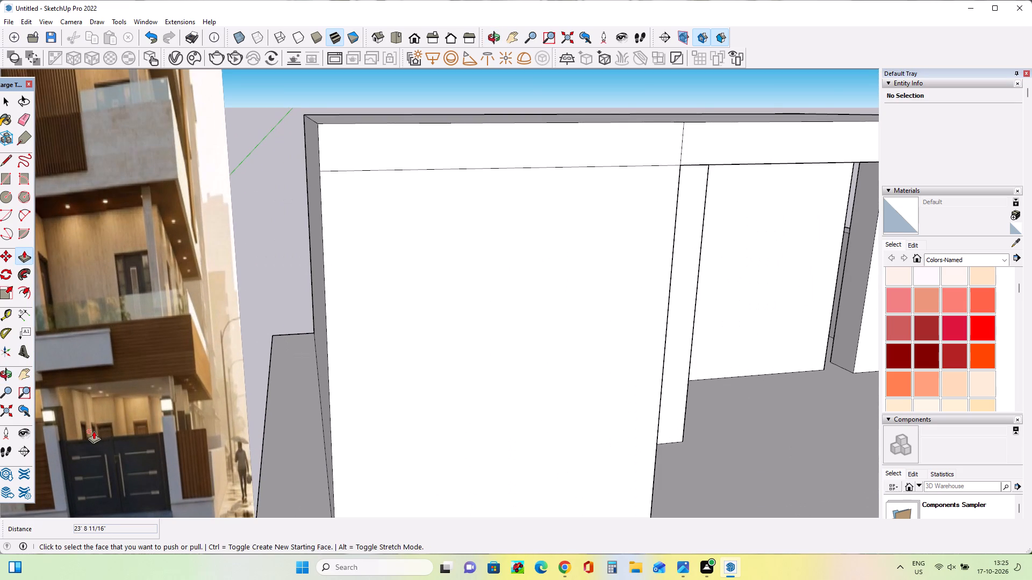
scroll(94, 431, "down", 10)
middle_click_drag(378, 414, 362, 440)
scroll(362, 440, "down", 3)
scroll(162, 431, "up", 5)
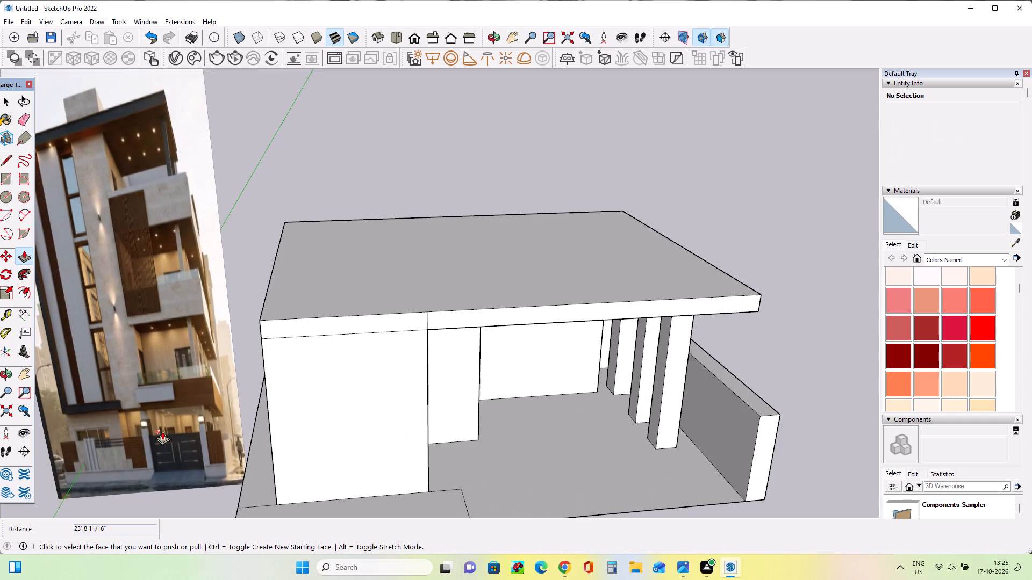
middle_click_drag(160, 433, 129, 436)
middle_click_drag(303, 432, 313, 429)
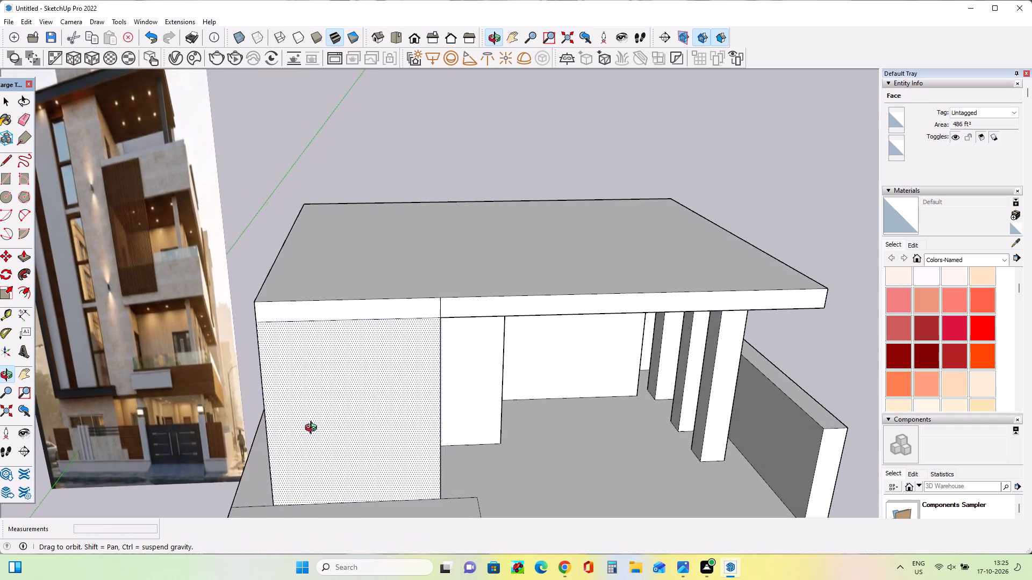
middle_click_drag(313, 429, 326, 424)
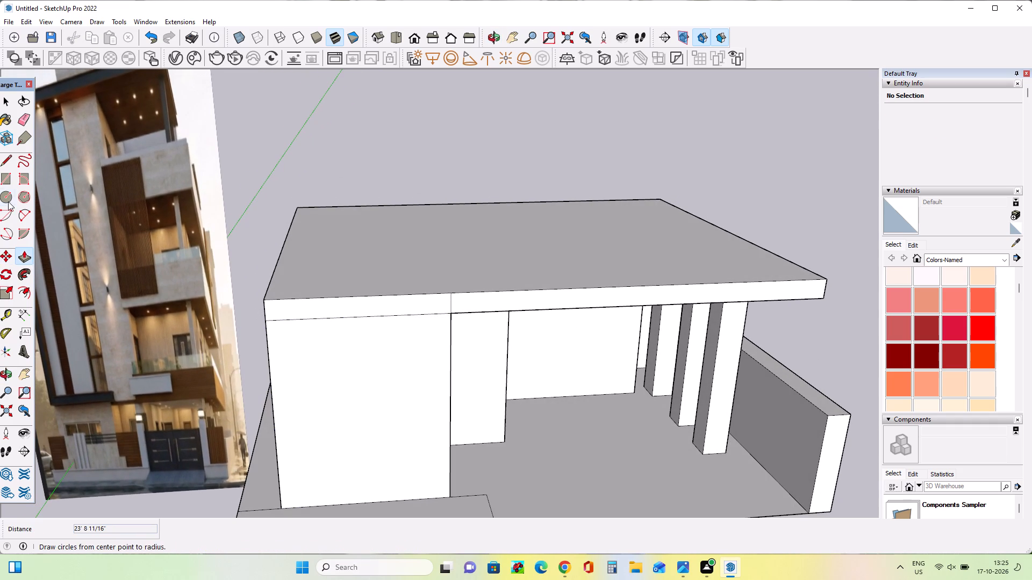
Draw a rectangle about 48' deep on the roof slab, from the front edge above the inner wall's corner to the rear column-side corner.
left_click(6, 177)
middle_click_drag(371, 439, 359, 463)
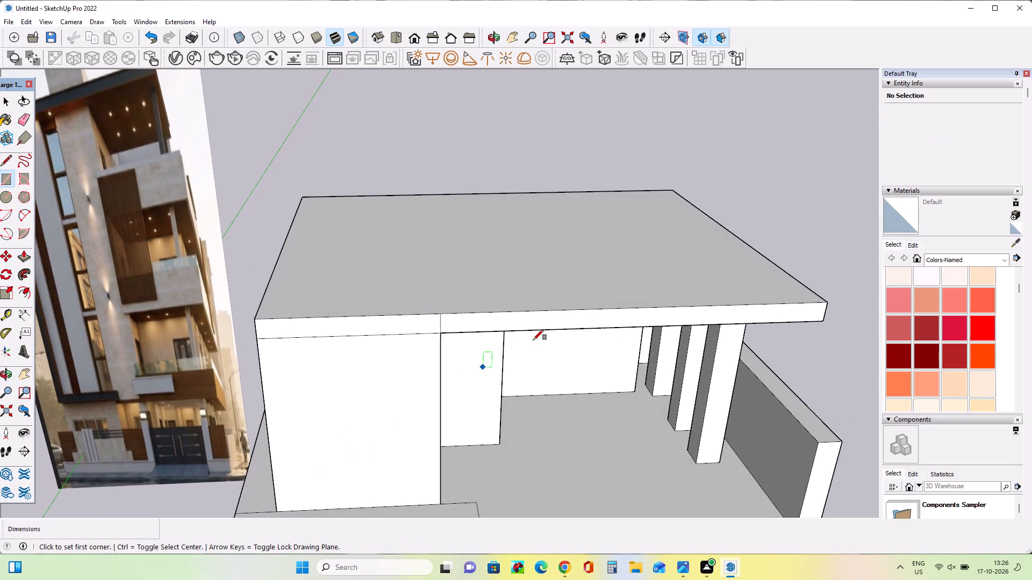
left_click(506, 313)
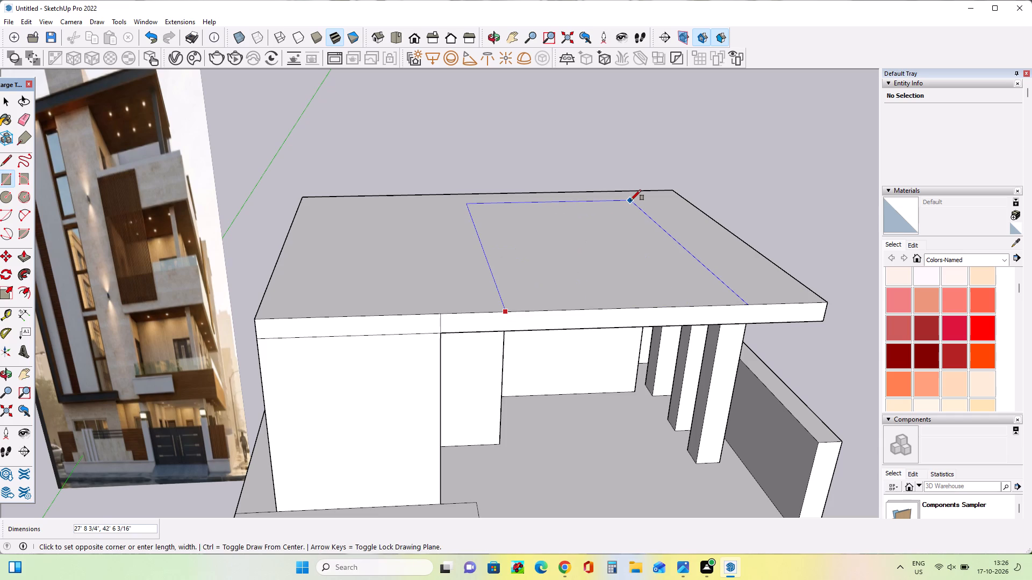
left_click(673, 191)
Draw a narrow rectangle about 7' wide along the slab's front edge, from the new dividing line to the front wall's corner line.
middle_click_drag(594, 266, 605, 265)
middle_click_drag(531, 306, 519, 301)
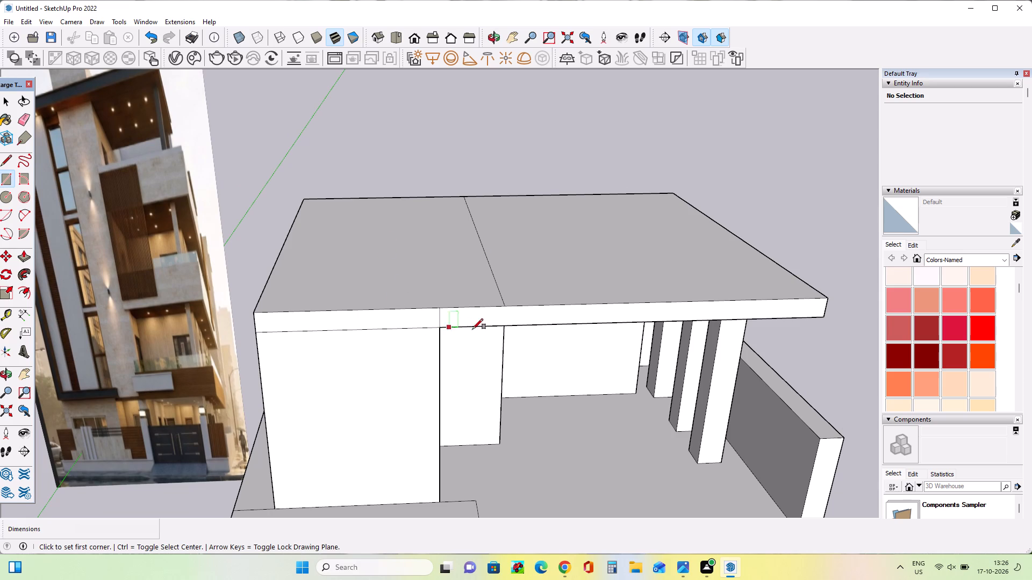
left_click(503, 303)
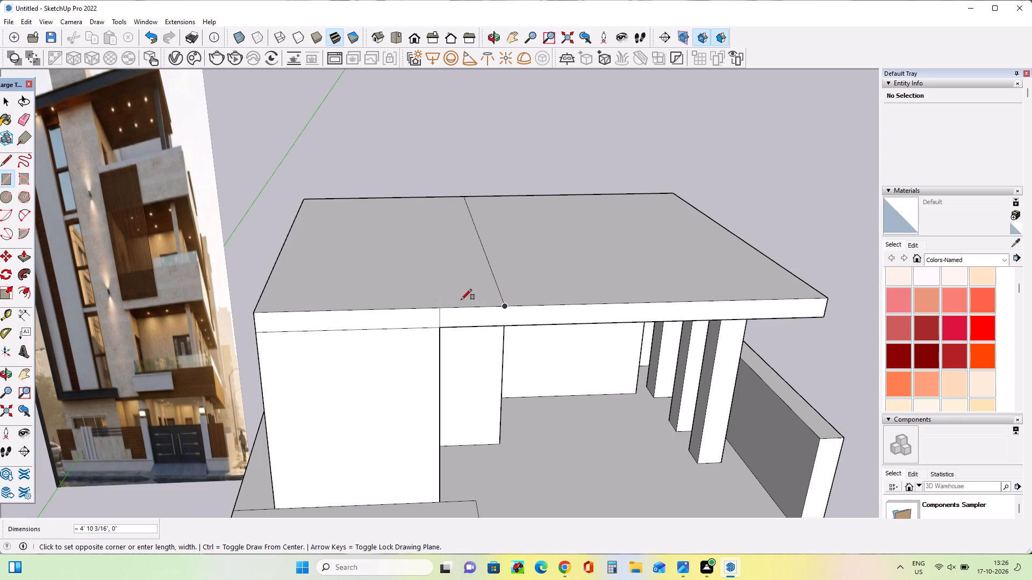
scroll(440, 300, "up", 2)
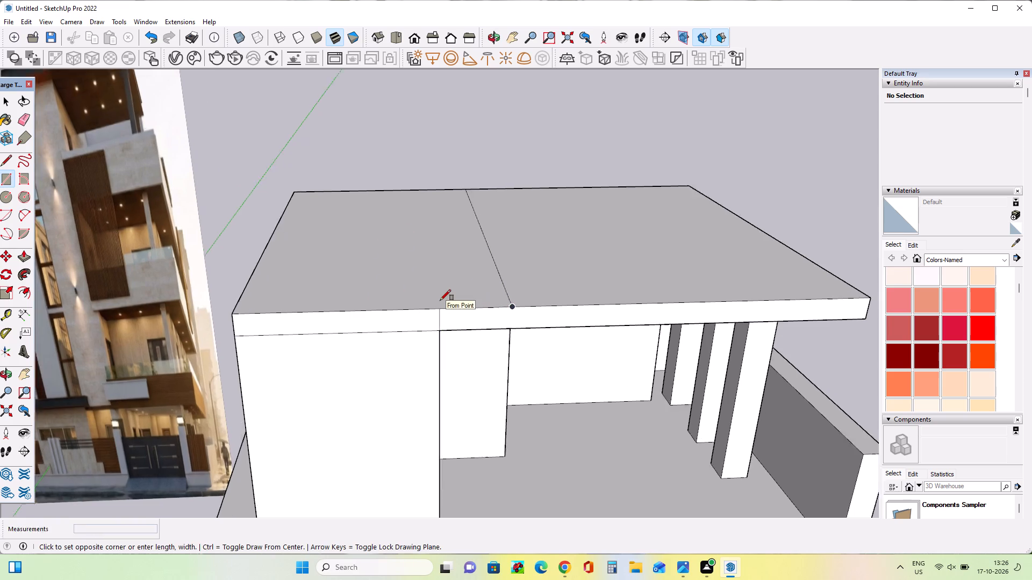
scroll(440, 300, "up", 2)
middle_click_drag(440, 306, 435, 399)
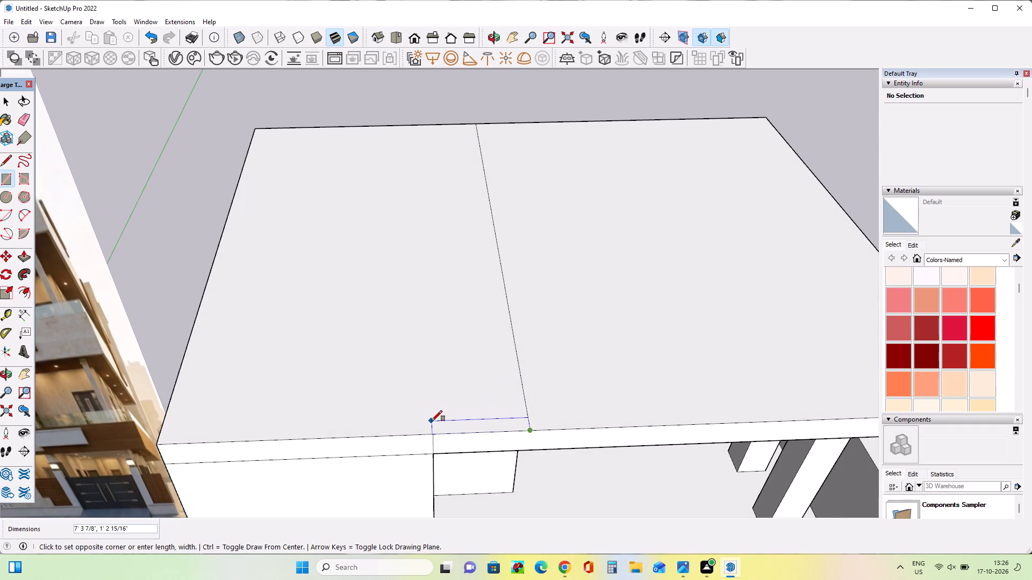
left_click(435, 432)
left_click(529, 431)
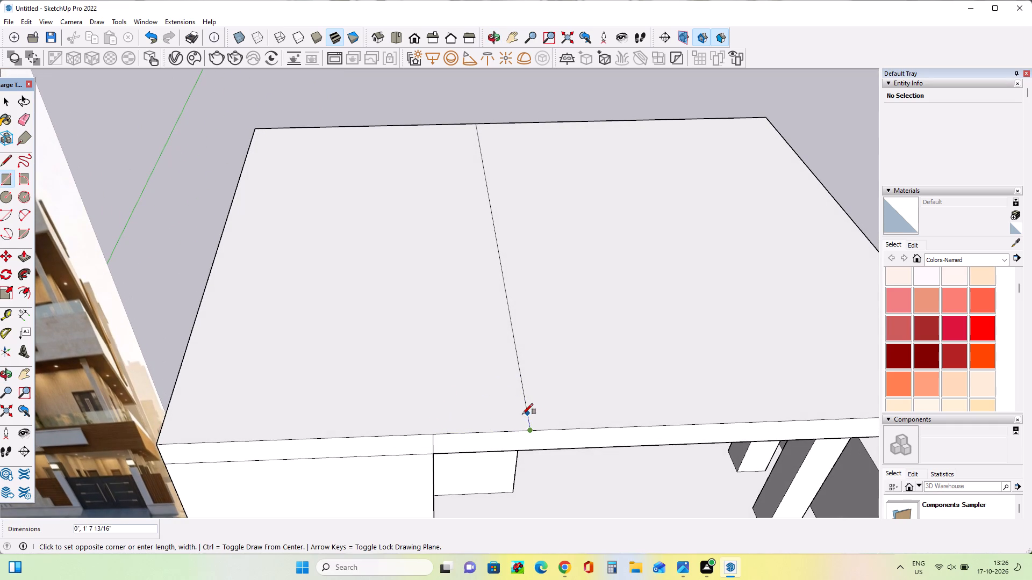
left_click(432, 434)
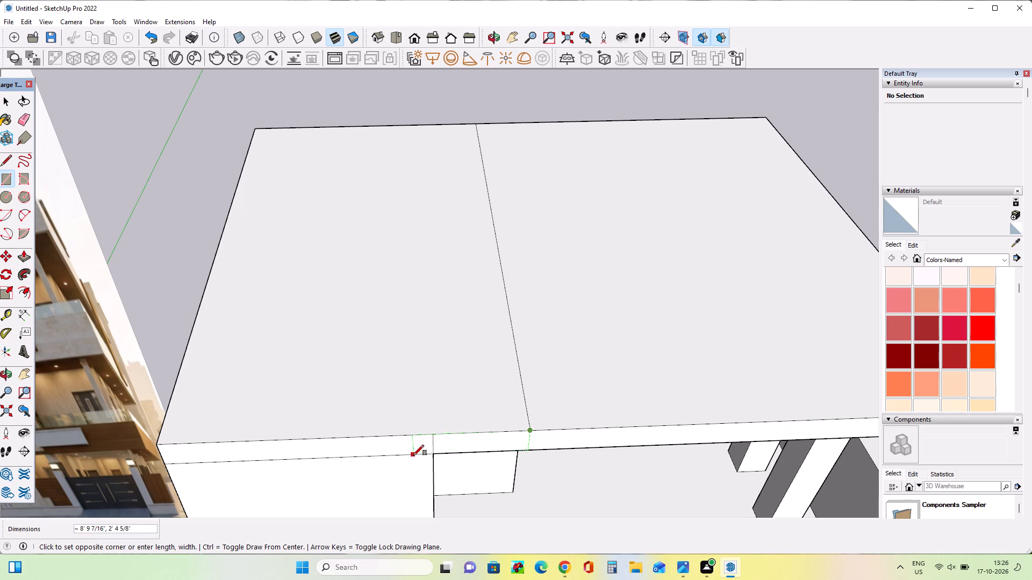
middle_click_drag(431, 414, 353, 377)
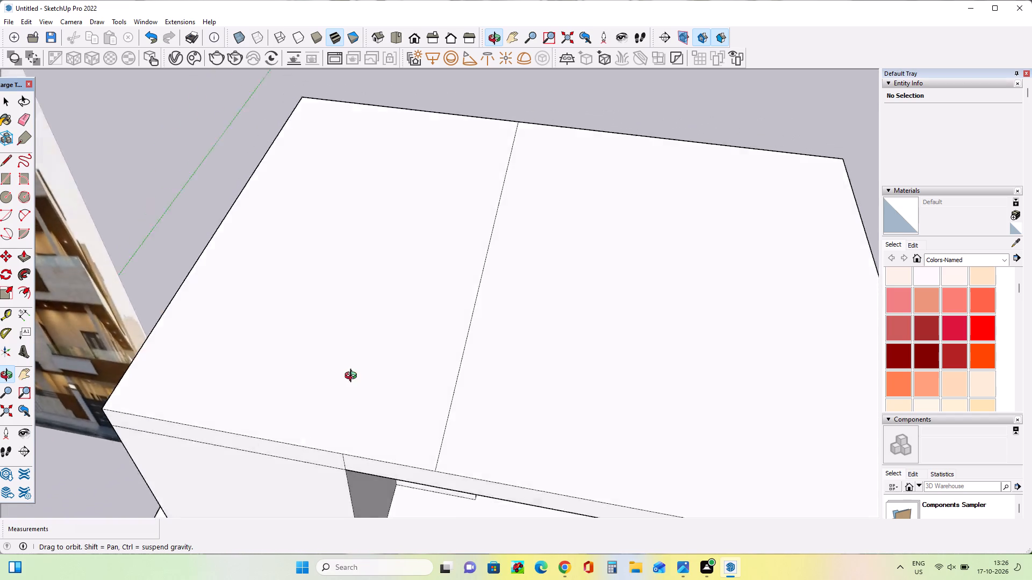
middle_click_drag(353, 377, 363, 313)
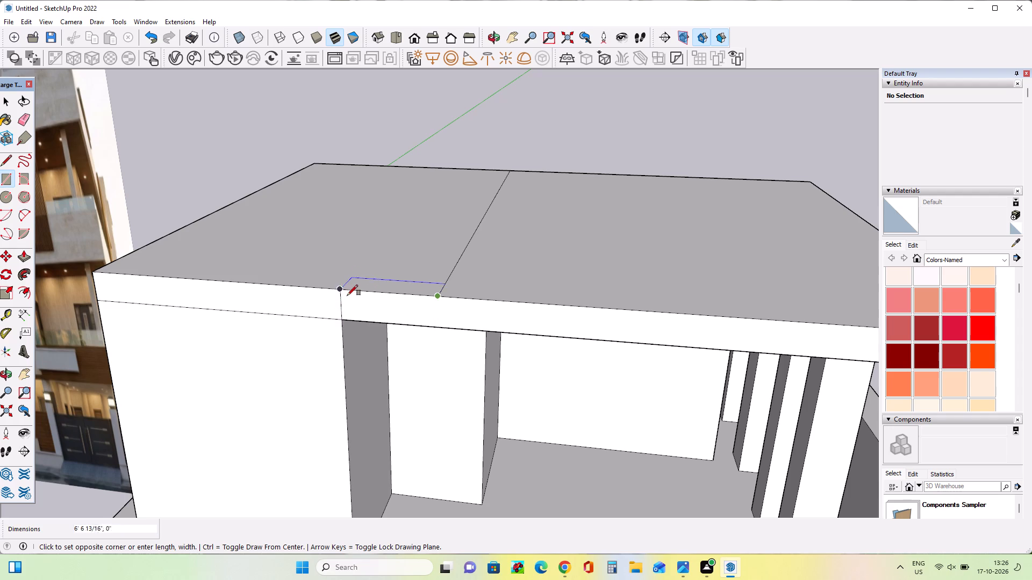
left_click(354, 281)
Draw border strips on the slab, about 37' by 1' 7" along the front edge and about 48' 3" by 1' 11" along the column side.
middle_click_drag(450, 344, 483, 422)
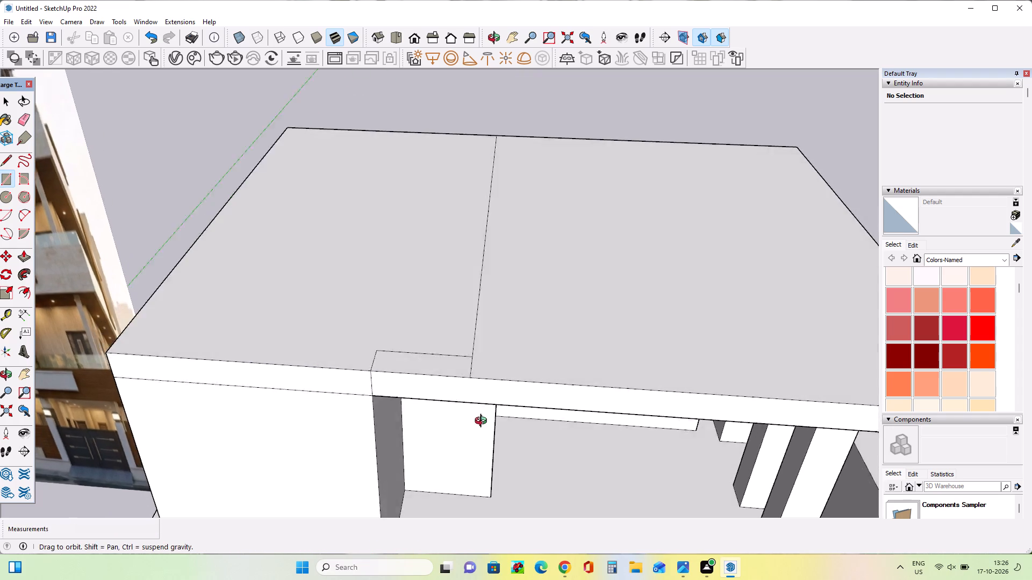
middle_click_drag(483, 422, 484, 423)
scroll(497, 394, "down", 7)
middle_click_drag(403, 379, 446, 345)
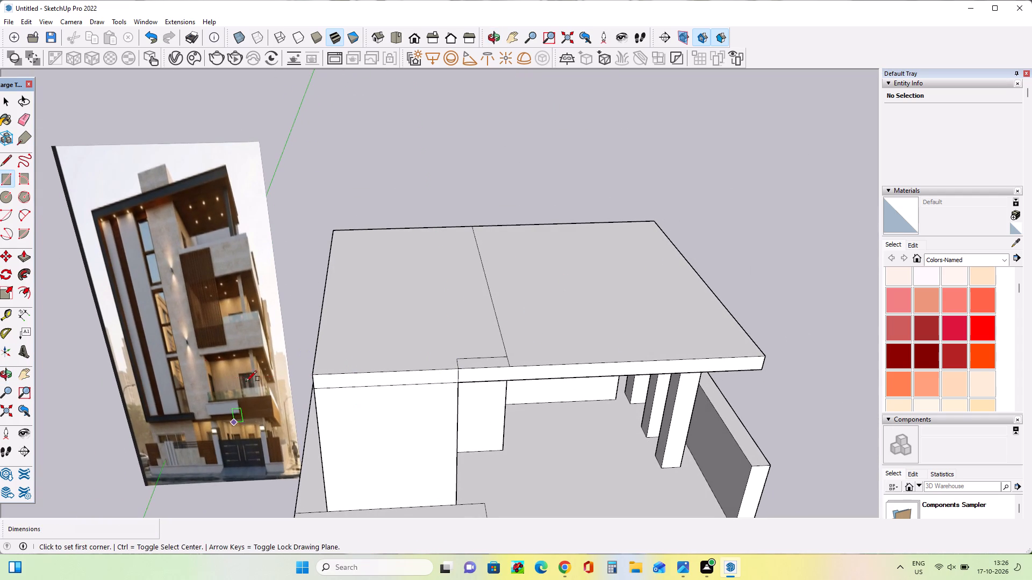
left_click(4, 173)
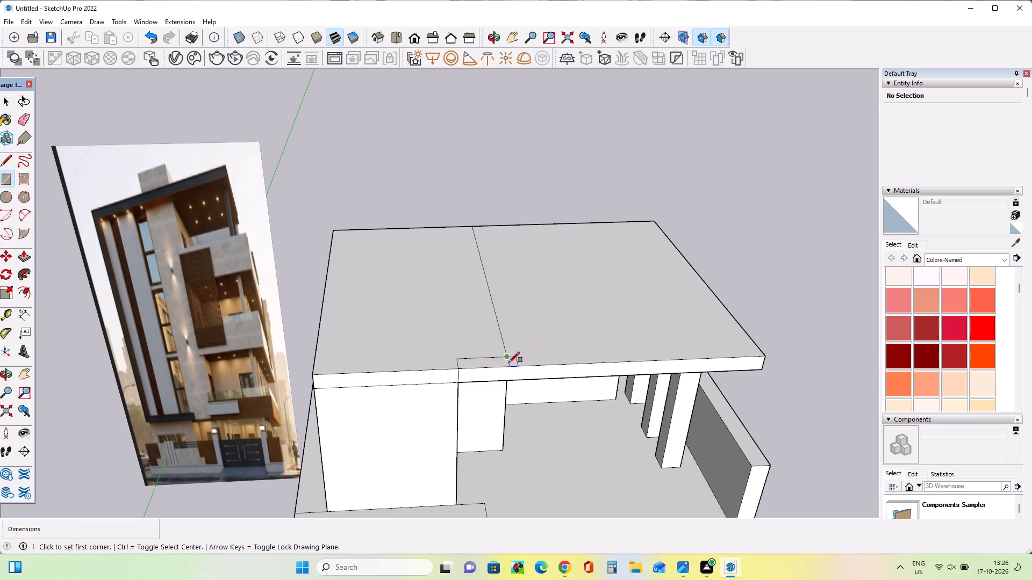
left_click(512, 367)
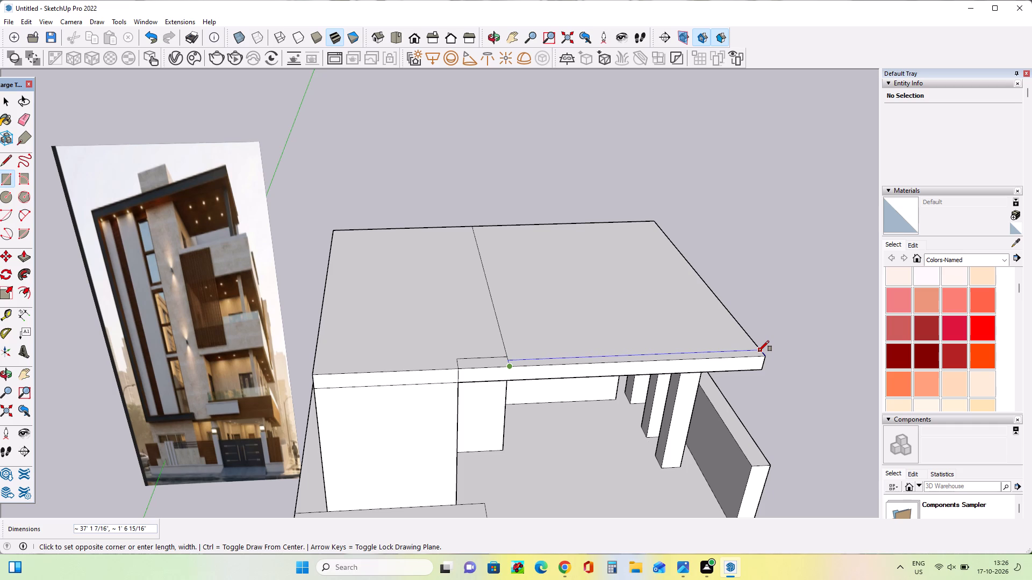
left_click(758, 351)
left_click(763, 359)
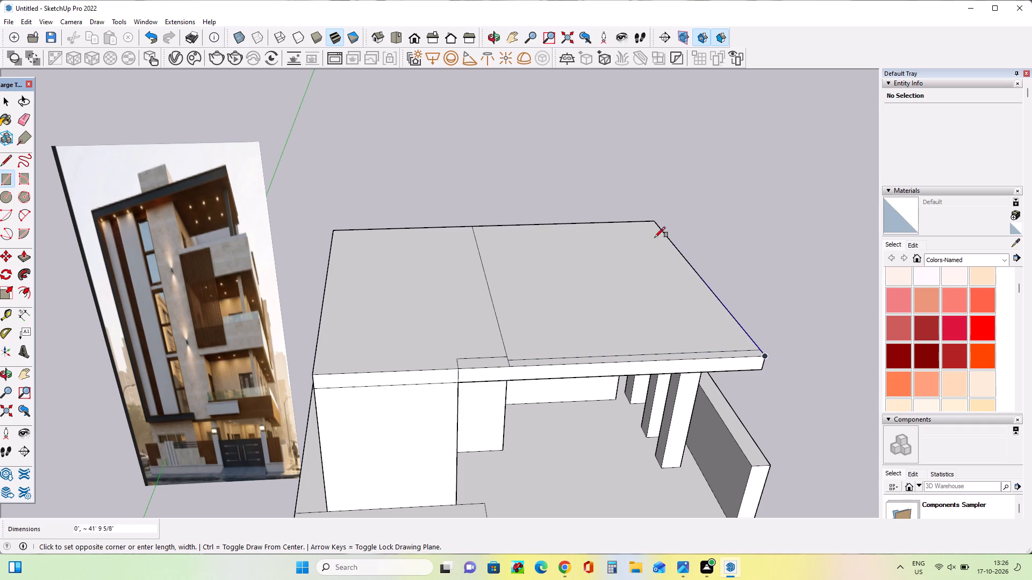
left_click(645, 224)
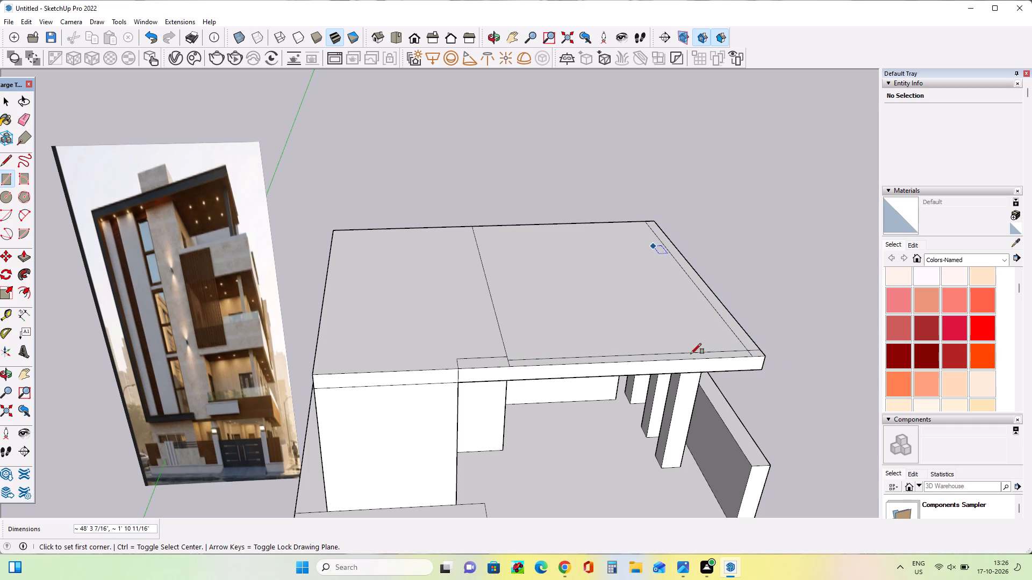
Draw a rectangle about 32' 6" by 35' 3" on the slab's rear area, between the dividing line and the column-side border strip.
middle_click_drag(772, 454, 773, 477)
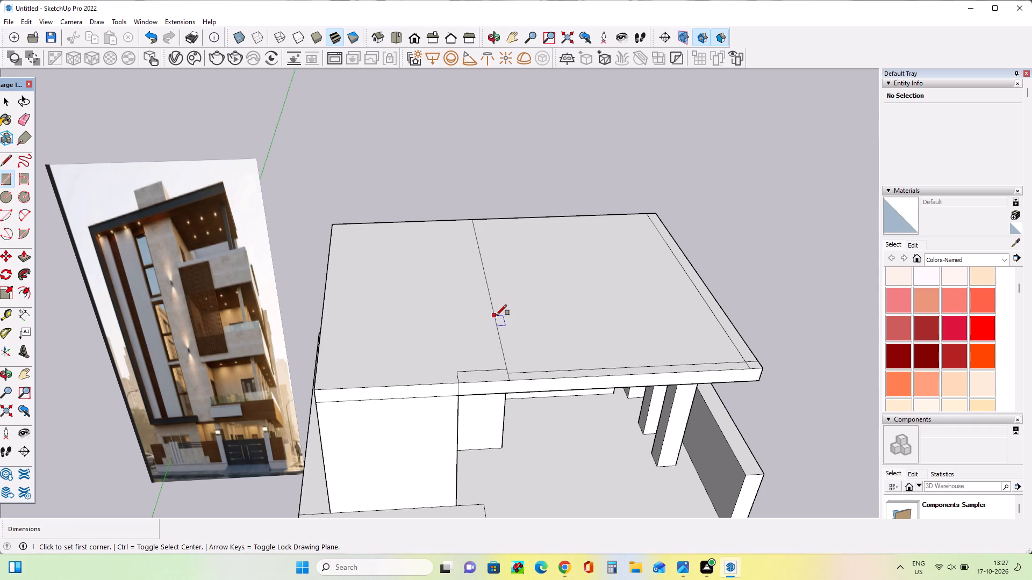
left_click(496, 315)
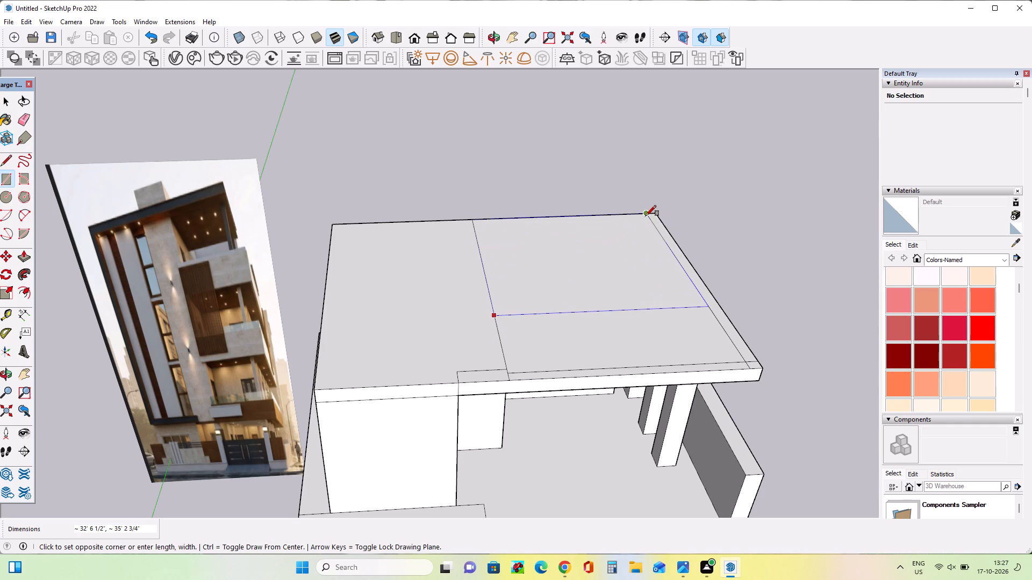
left_click(646, 216)
Pull the rear rectangle on the roof slab up 20' 11 1/2" to form the upper-storey block.
middle_click_drag(633, 465, 608, 434)
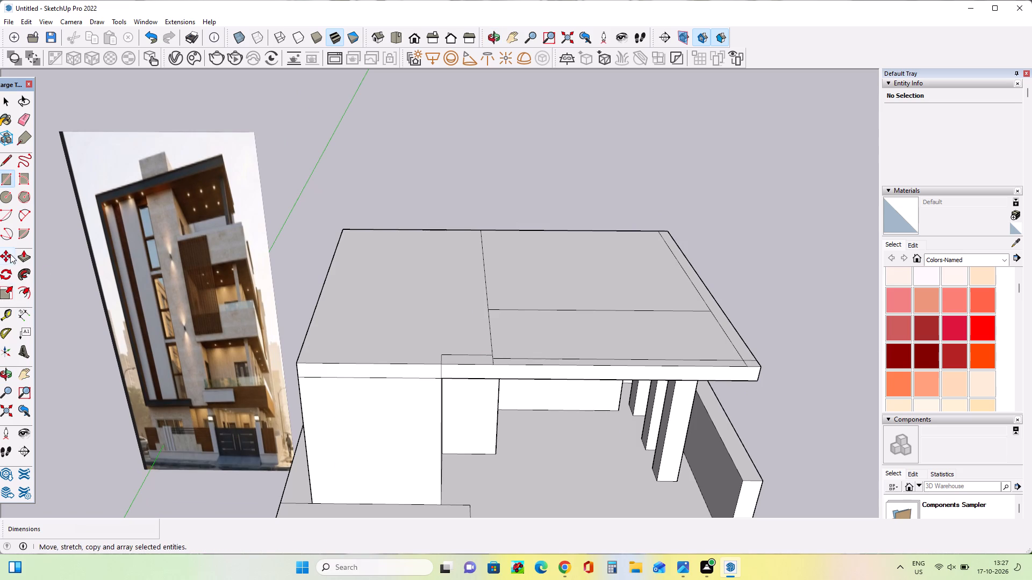
left_click(19, 257)
left_click(549, 299)
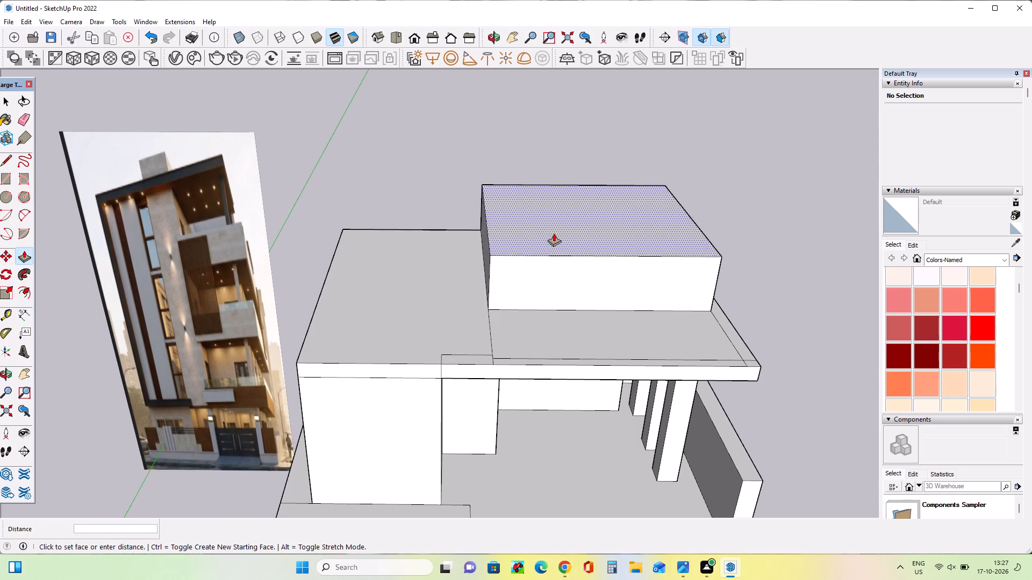
left_click(564, 176)
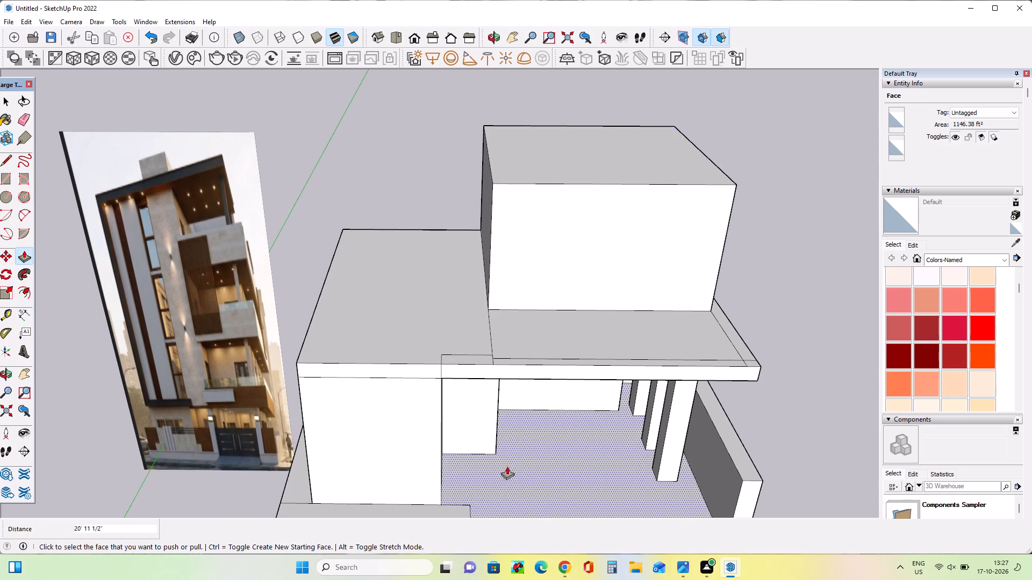
middle_click_drag(507, 466, 396, 429)
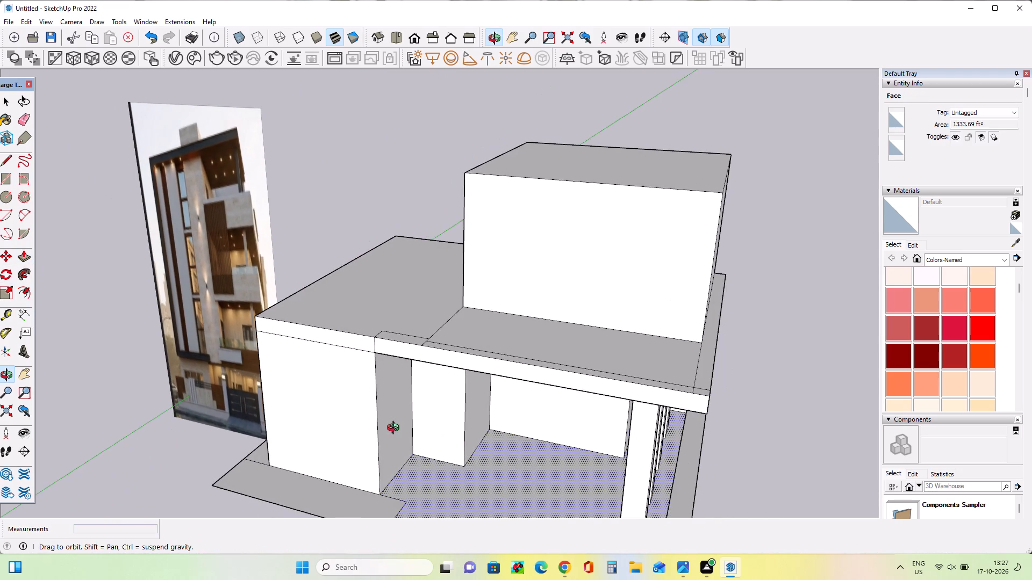
middle_click_drag(396, 429, 497, 427)
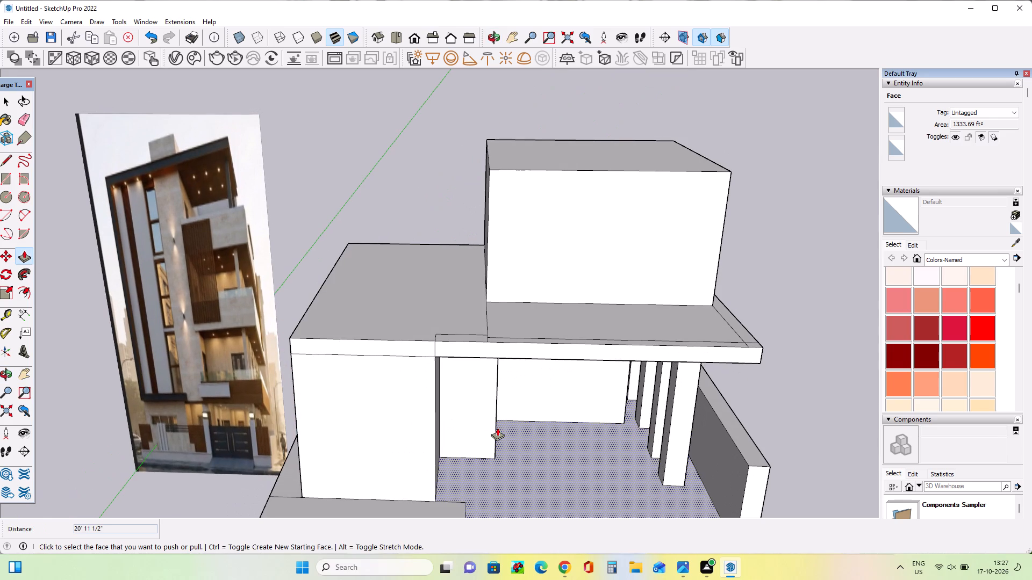
Push the upper block's column-side face inward about 4' 8", and a further 1' 4".
middle_click_drag(596, 420, 309, 427)
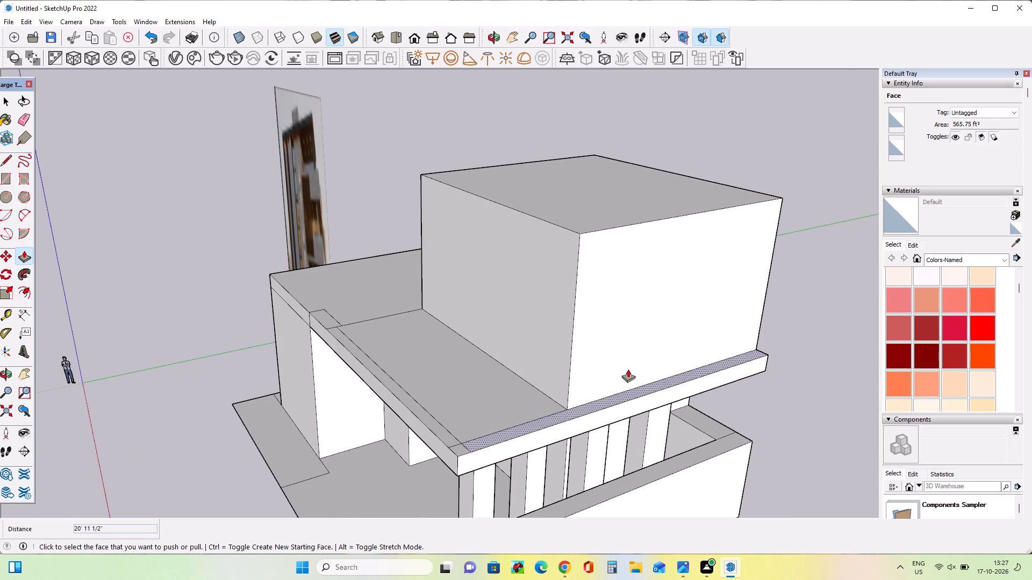
left_click(626, 368)
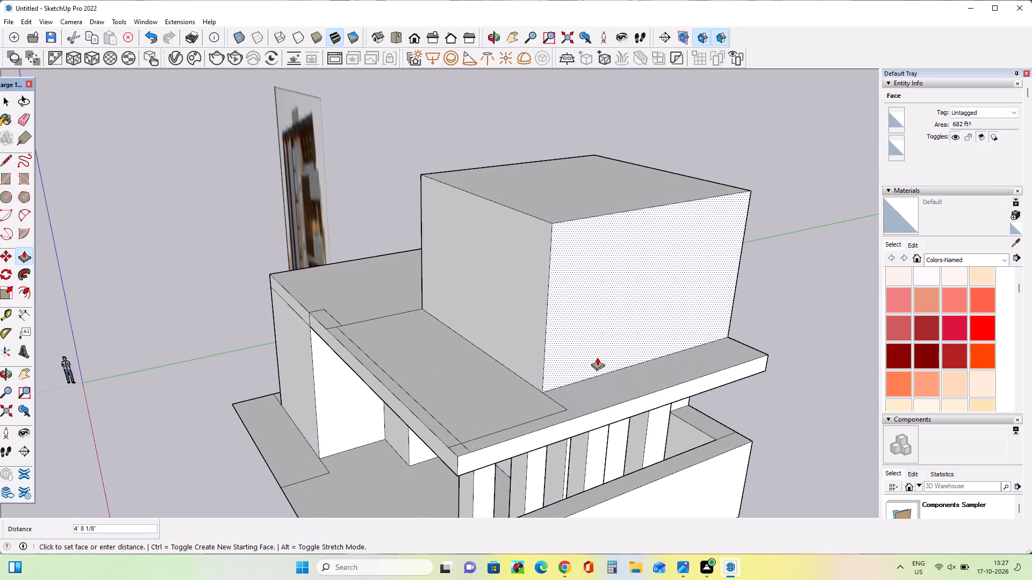
left_click(597, 357)
middle_click_drag(491, 483, 747, 474)
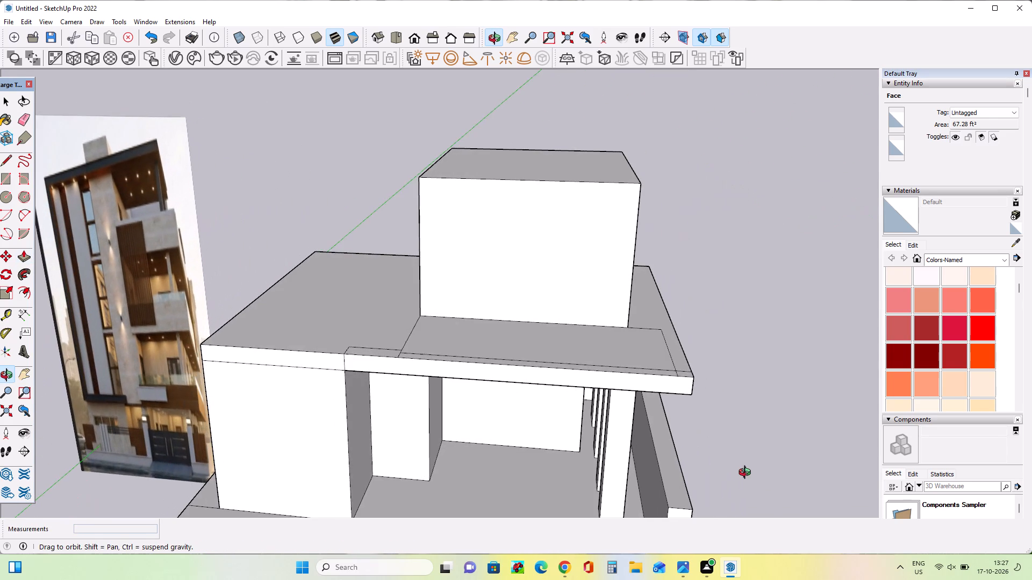
middle_click_drag(747, 474, 750, 480)
middle_click_drag(495, 451, 543, 461)
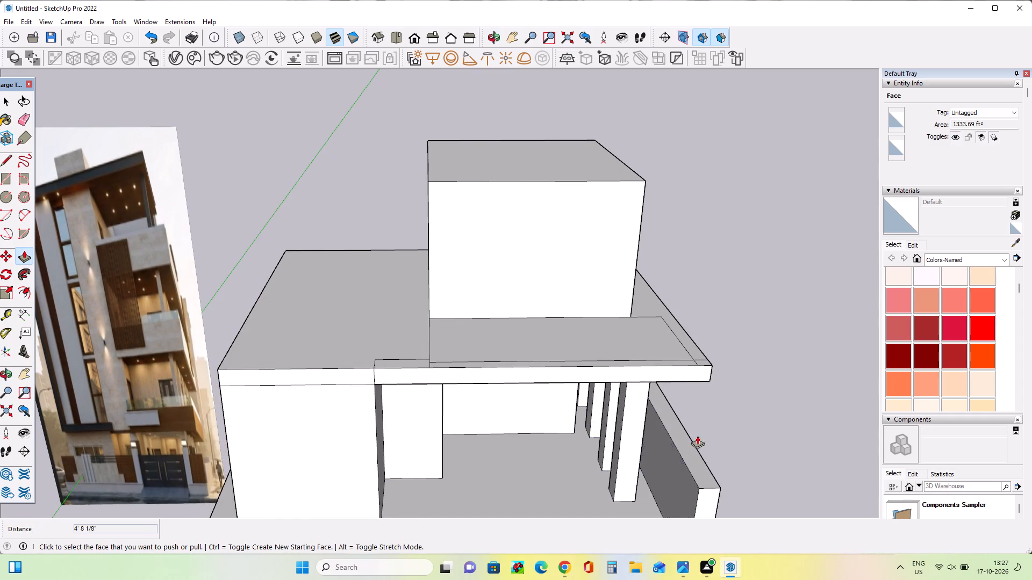
middle_click_drag(579, 453, 310, 462)
left_click(590, 333)
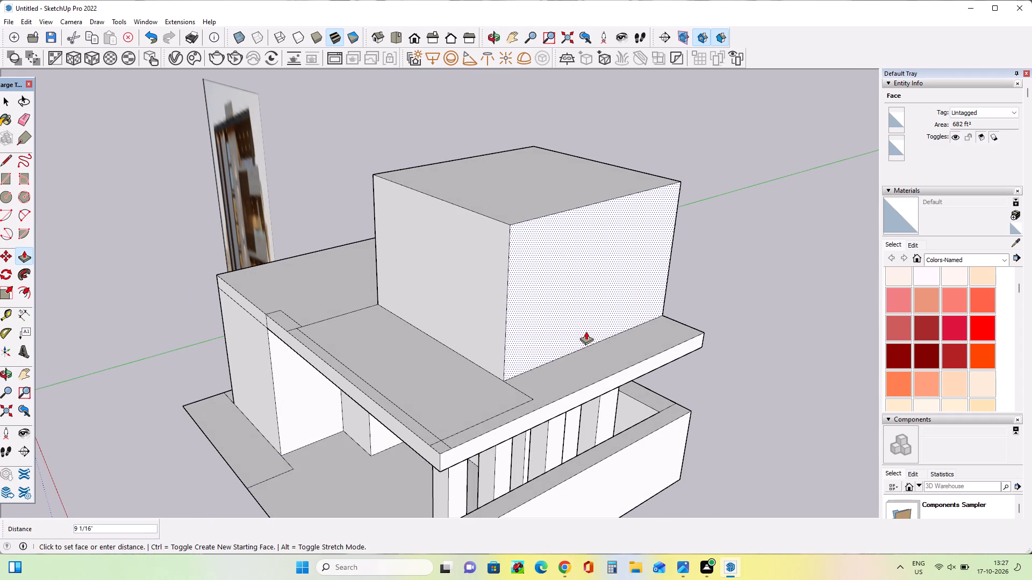
left_click(583, 330)
Push the upper block's top face down about 2' 6 1/2".
middle_click_drag(423, 425, 785, 404)
scroll(785, 404, "down", 3)
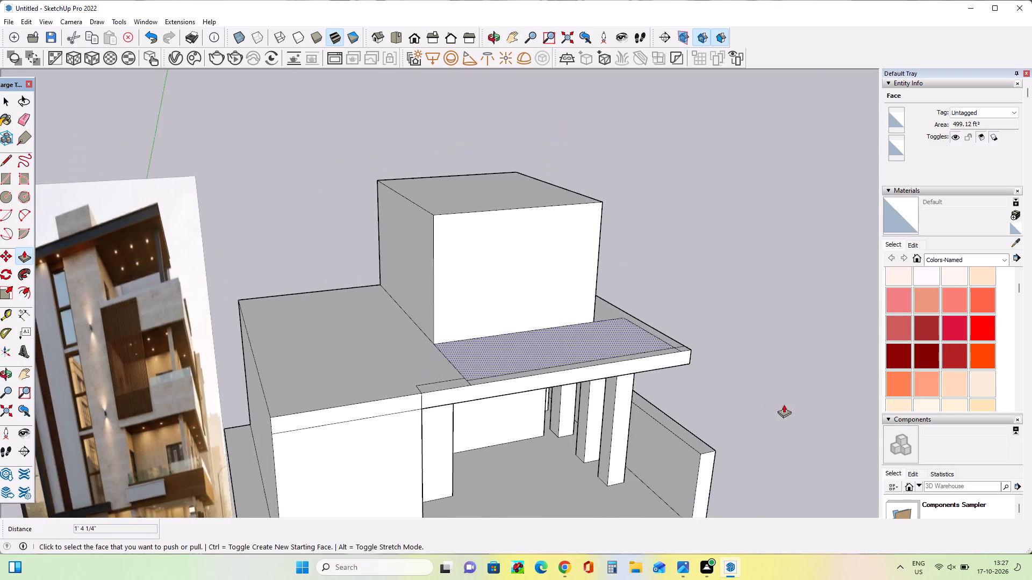
middle_click_drag(723, 412, 640, 409)
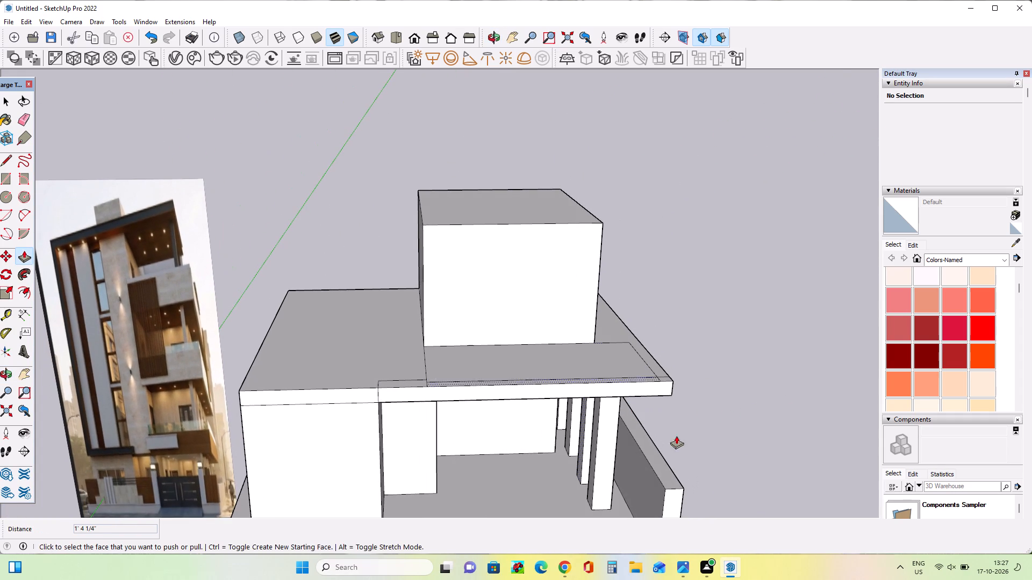
left_click(542, 213)
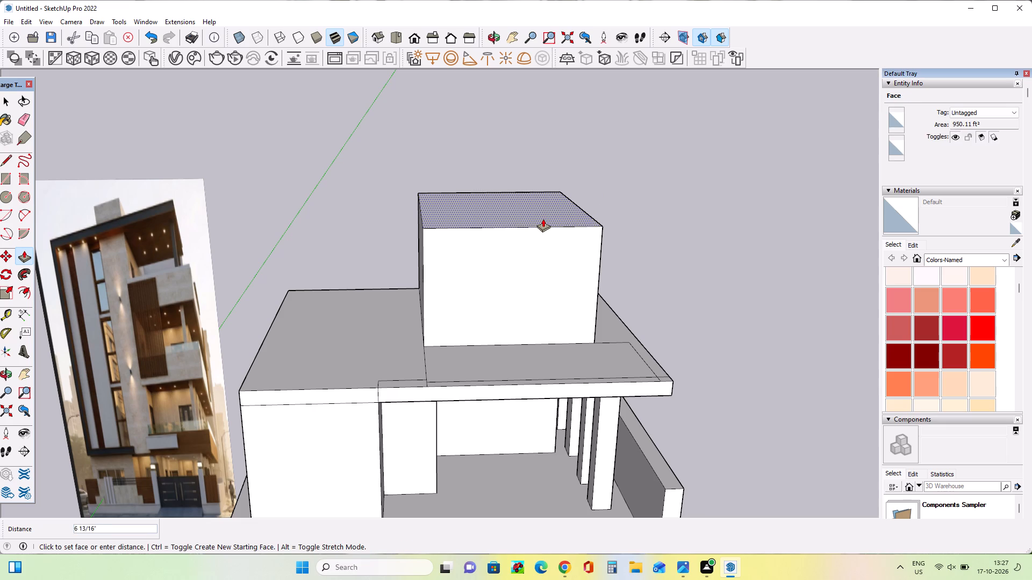
left_click(543, 228)
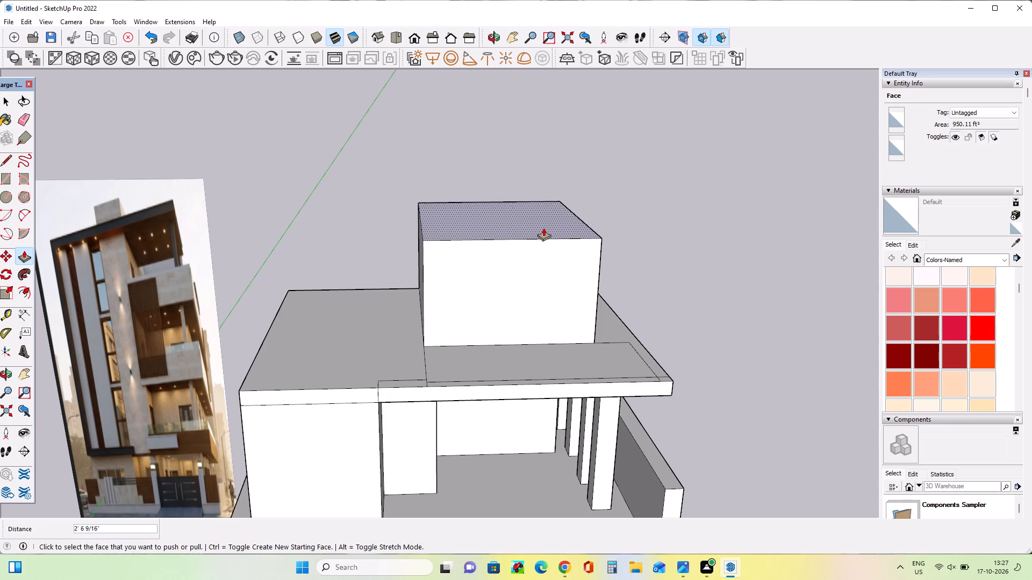
Redraw the border strip, about 48' 3" by 1' 11", along the roof slab's column-side edge.
middle_click_drag(689, 371, 546, 397)
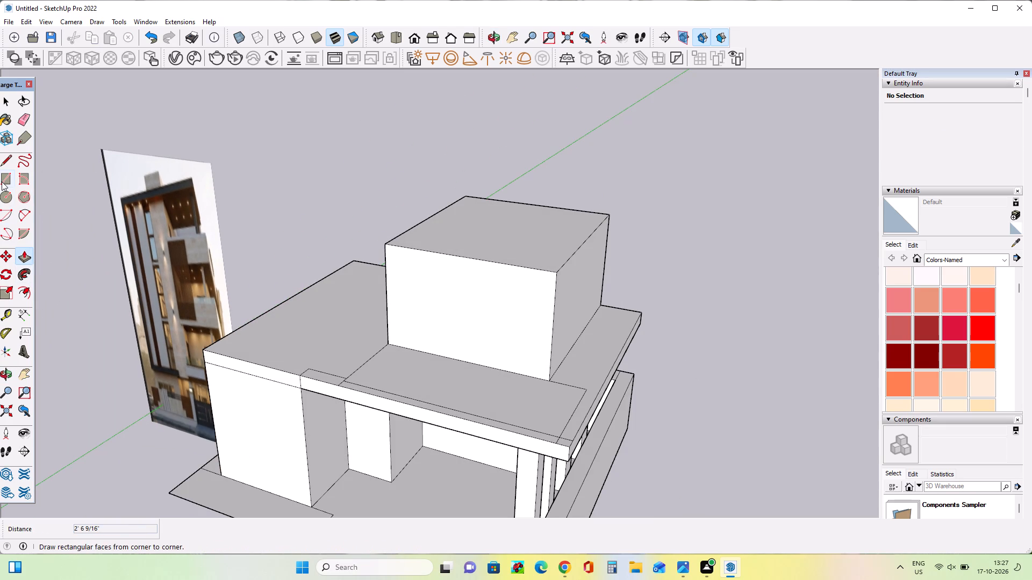
left_click(2, 180)
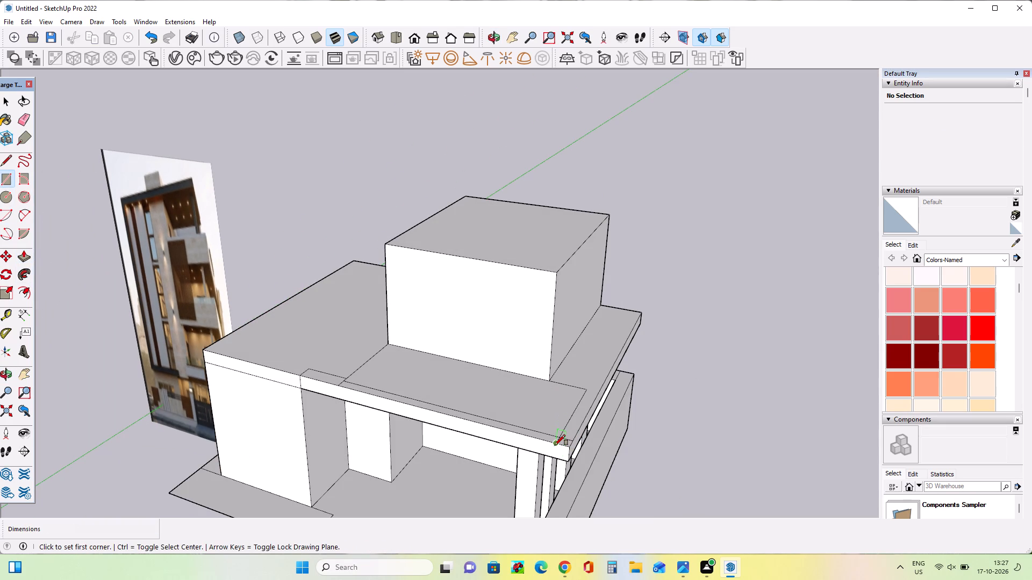
left_click(555, 445)
left_click(639, 310)
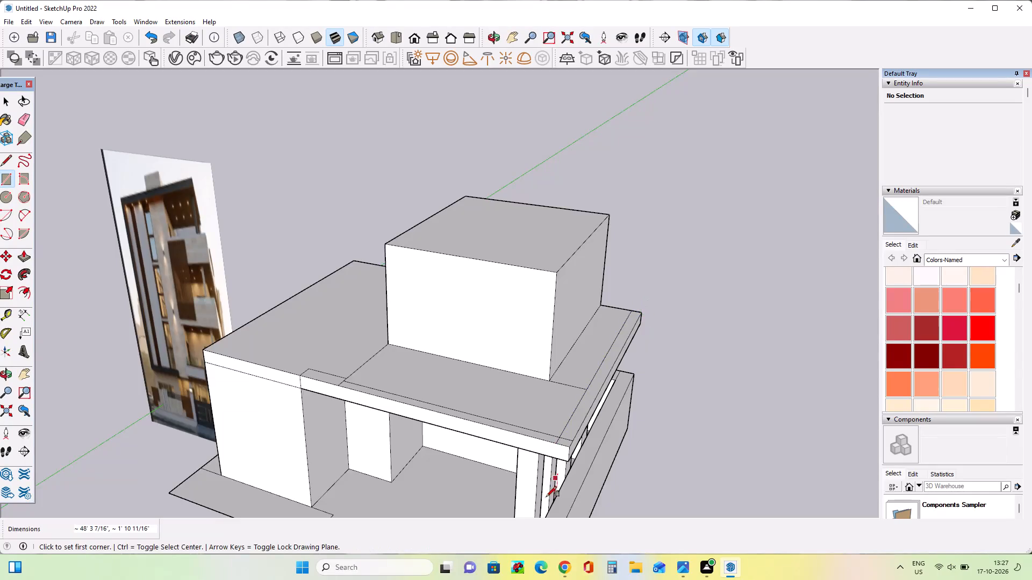
Pull the slab's front border strip up 5' 6 3/16" to form the front balcony parapet.
middle_click_drag(546, 497, 764, 448)
scroll(759, 448, "down", 1)
middle_click_drag(665, 489, 622, 506)
left_click(27, 258)
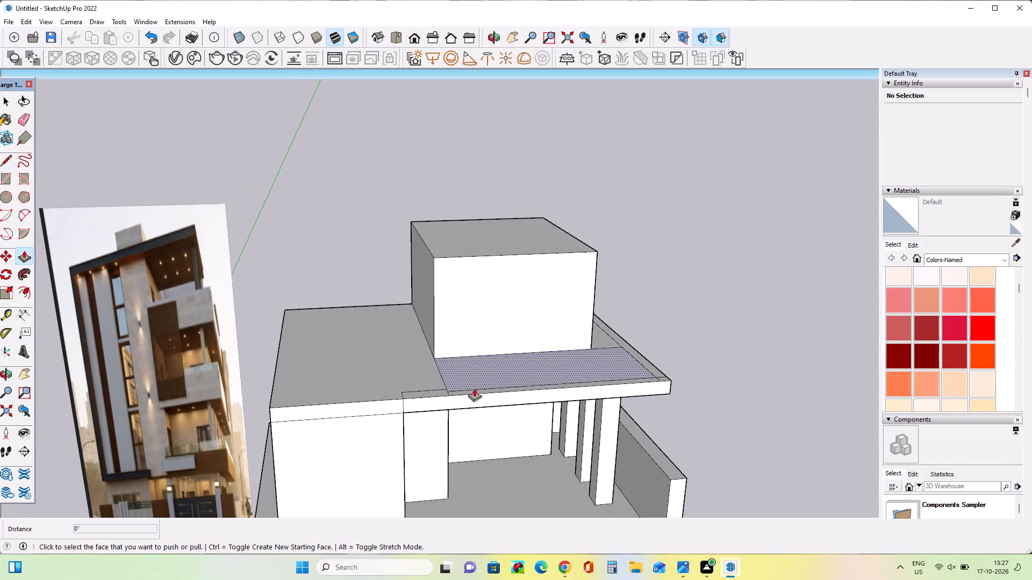
left_click(484, 390)
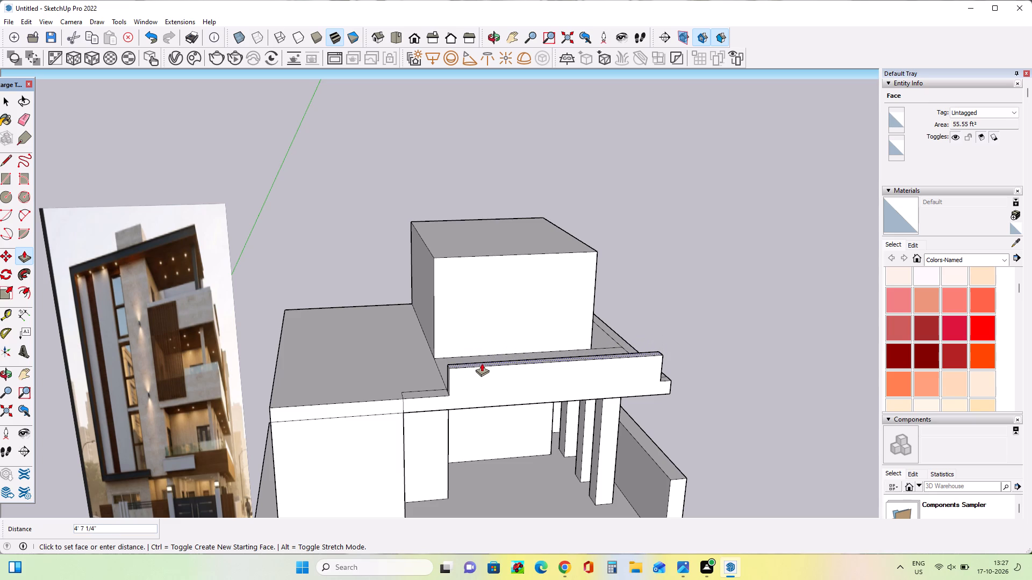
left_click(482, 358)
Examine the first-floor balcony and its parapet in the reference image against the modelled front parapet.
scroll(189, 467, "up", 2)
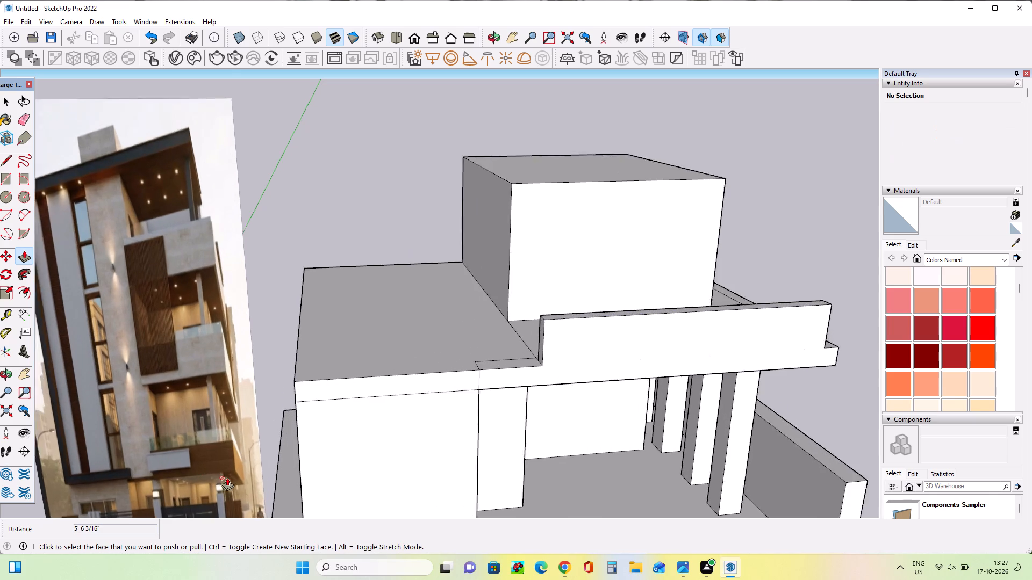
scroll(227, 477, "up", 5)
middle_click_drag(206, 468, 200, 468)
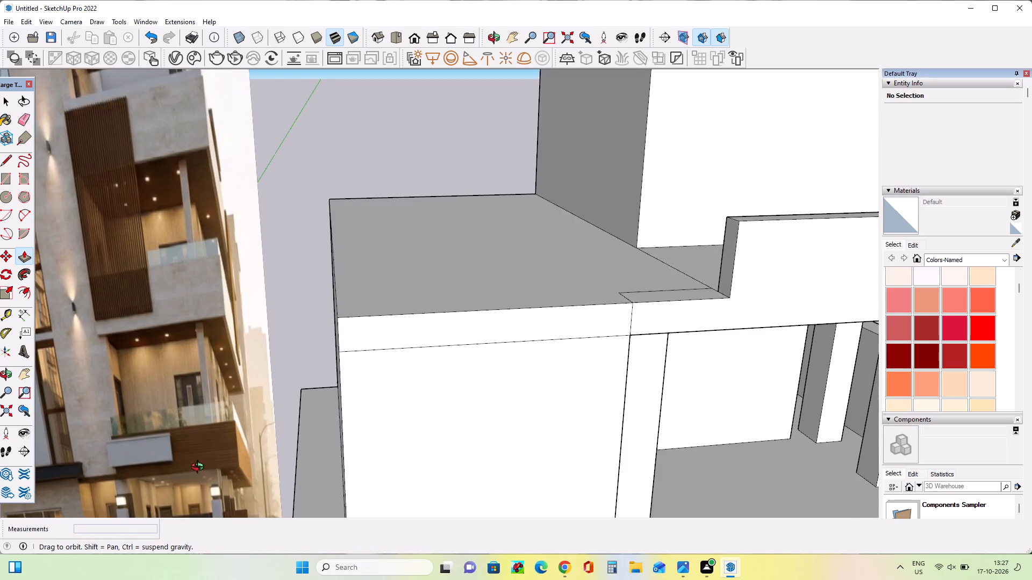
middle_click_drag(200, 468, 178, 467)
middle_click(176, 465)
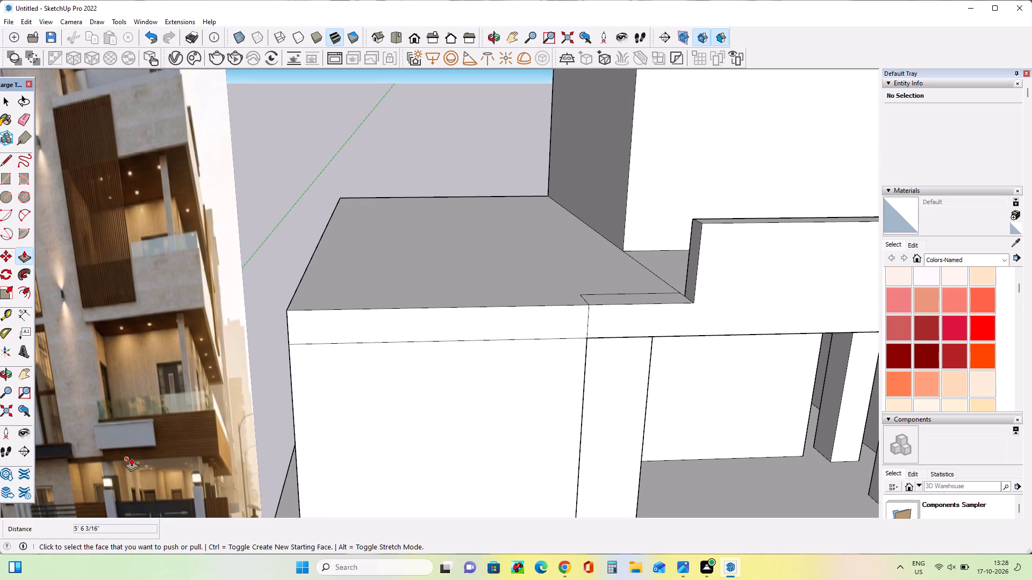
scroll(131, 458, "down", 7)
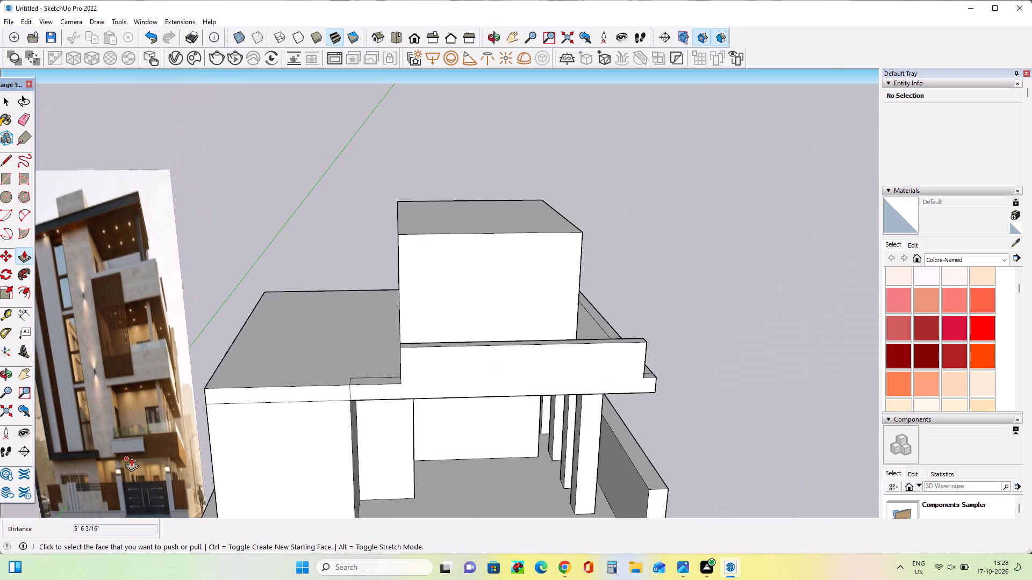
middle_click_drag(131, 460, 134, 465)
scroll(138, 434, "down", 1)
scroll(132, 405, "up", 4)
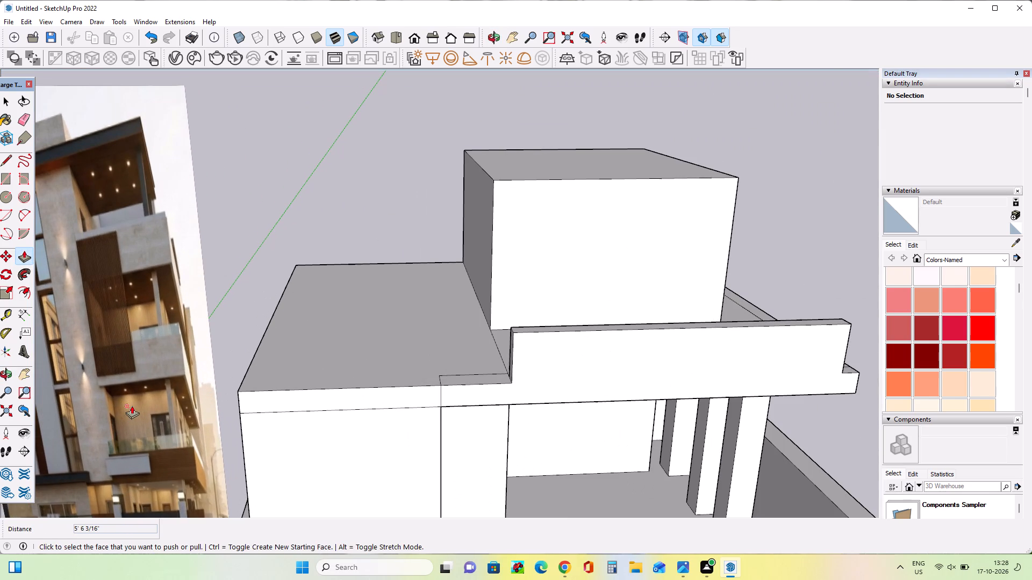
scroll(132, 405, "down", 7)
middle_click_drag(369, 437, 385, 460)
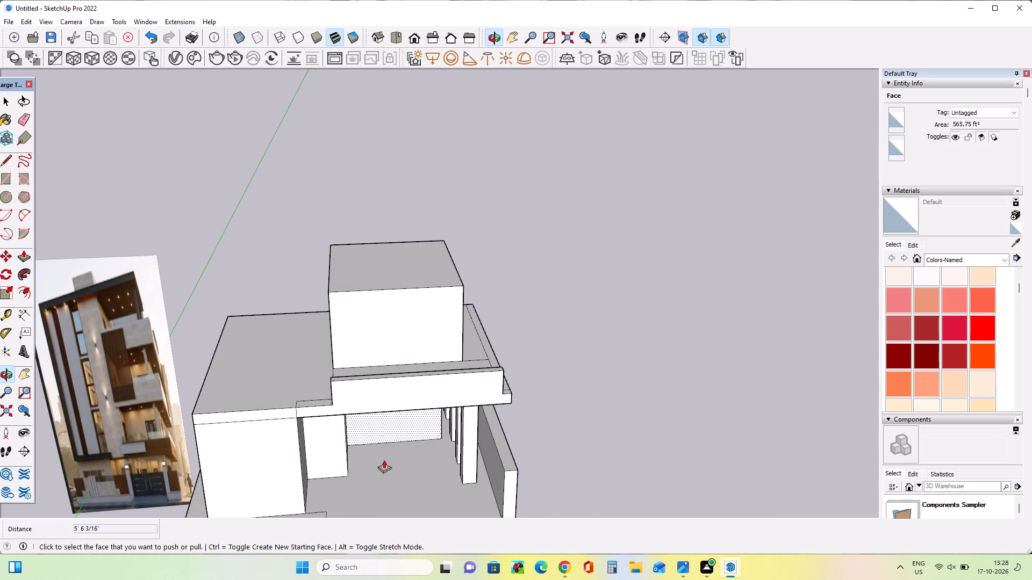
Pull the column-side border strip and the front corner piece up 5' 6 3/16", level with the front parapet.
middle_click_drag(522, 386, 356, 416)
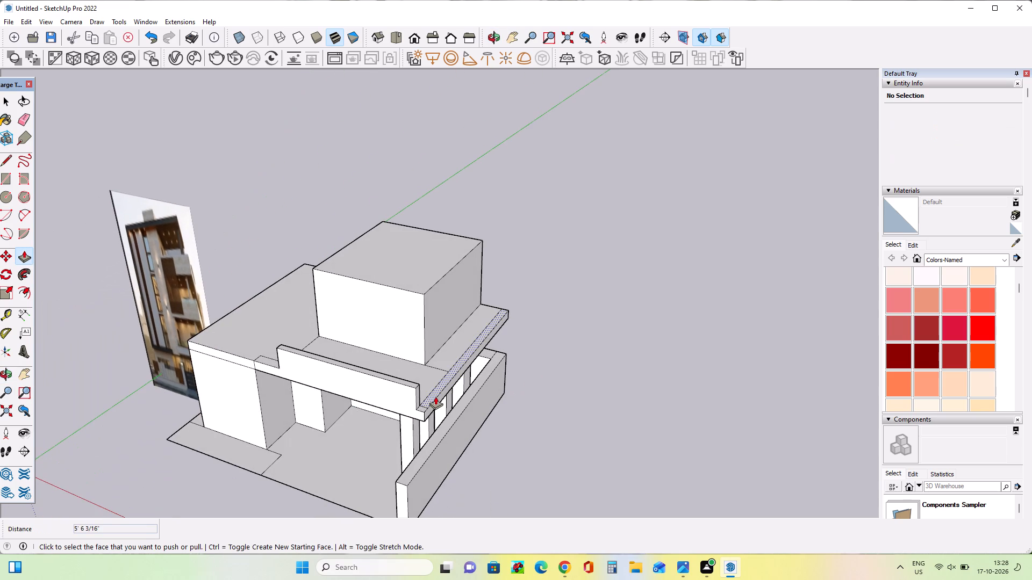
left_click(435, 396)
left_click(405, 379)
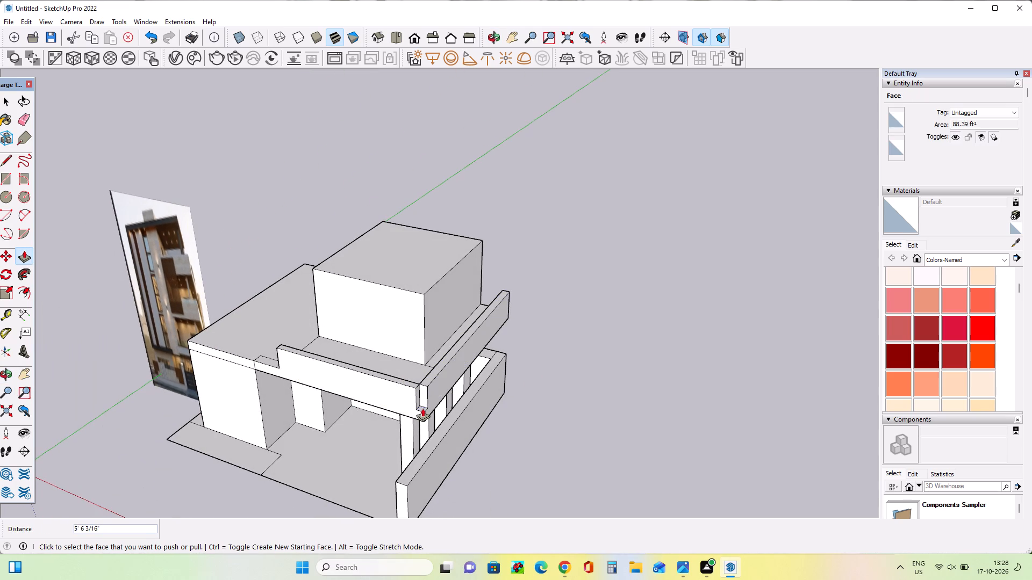
left_click(422, 408)
left_click(404, 376)
Pull the upper block's top face up about 1' 11".
middle_click_drag(400, 434, 597, 353)
scroll(307, 427, "up", 3)
middle_click_drag(404, 436, 385, 476)
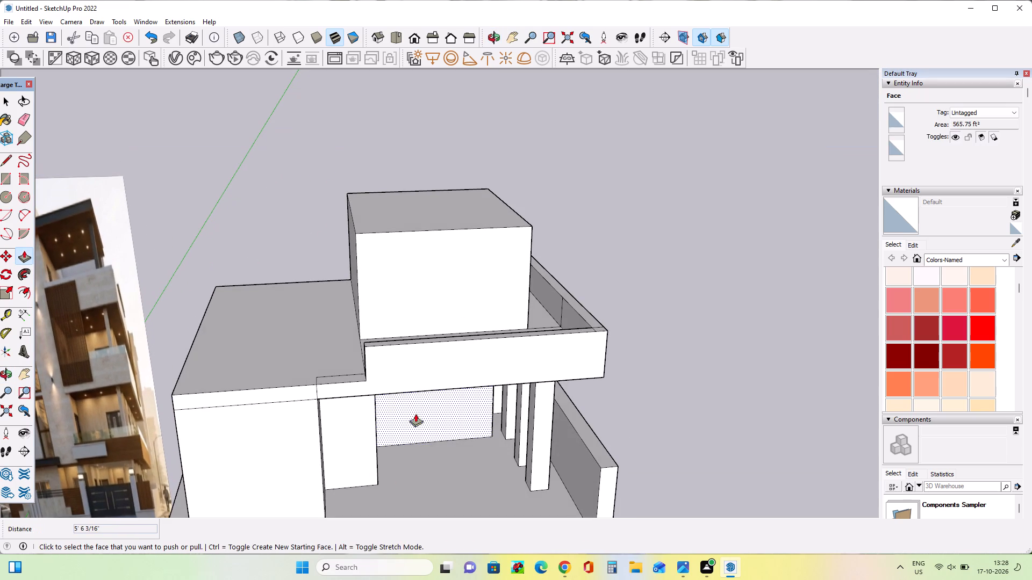
left_click(424, 219)
left_click(432, 208)
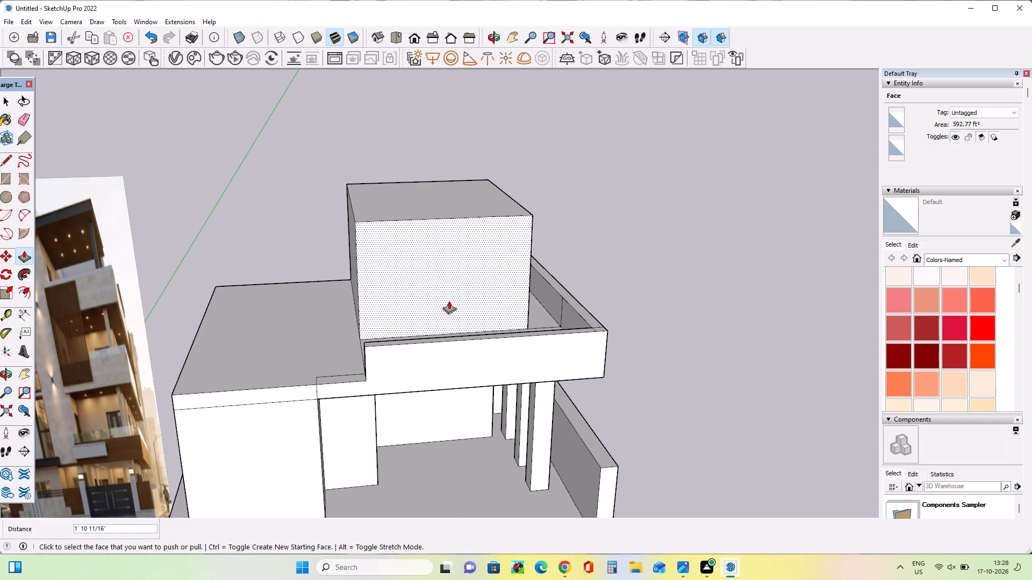
Raise the balcony parapet's front strip, column-side strip and corner piece by 1' 1 9/16" to one common height.
left_click(463, 338)
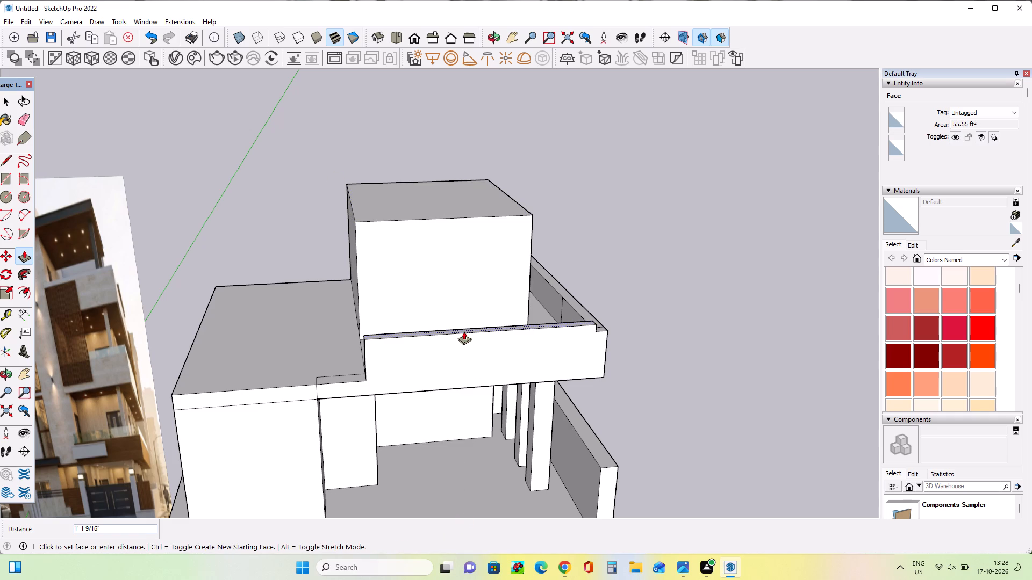
left_click(464, 331)
middle_click_drag(595, 372, 341, 388)
scroll(441, 369, "up", 3)
left_click(447, 358)
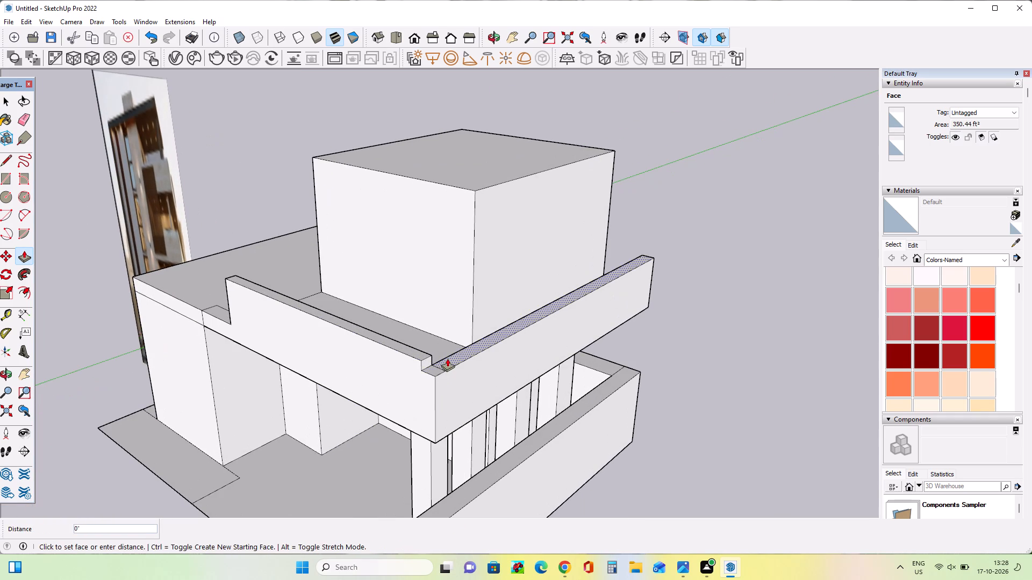
left_click(424, 349)
left_click(431, 367)
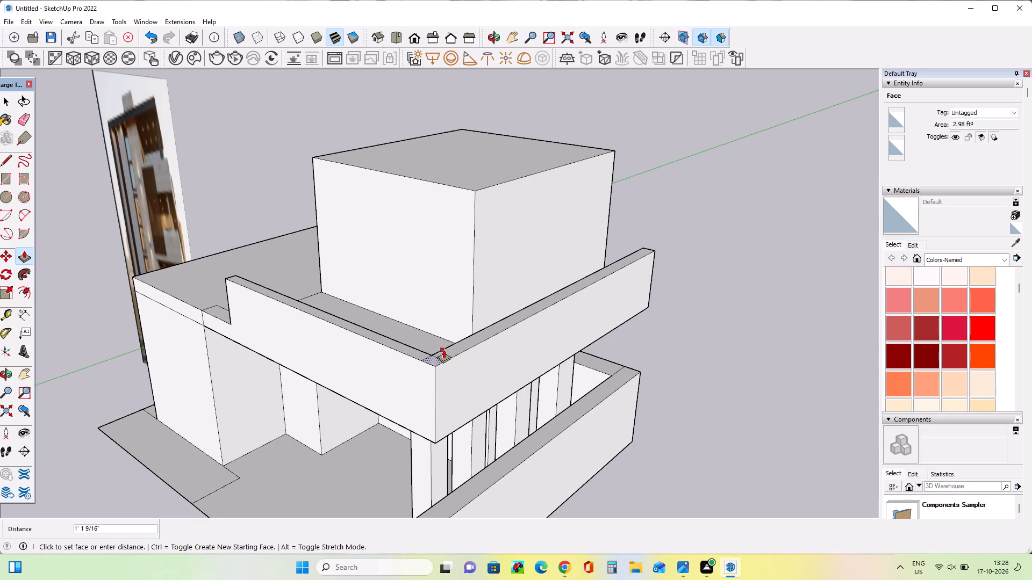
left_click(443, 350)
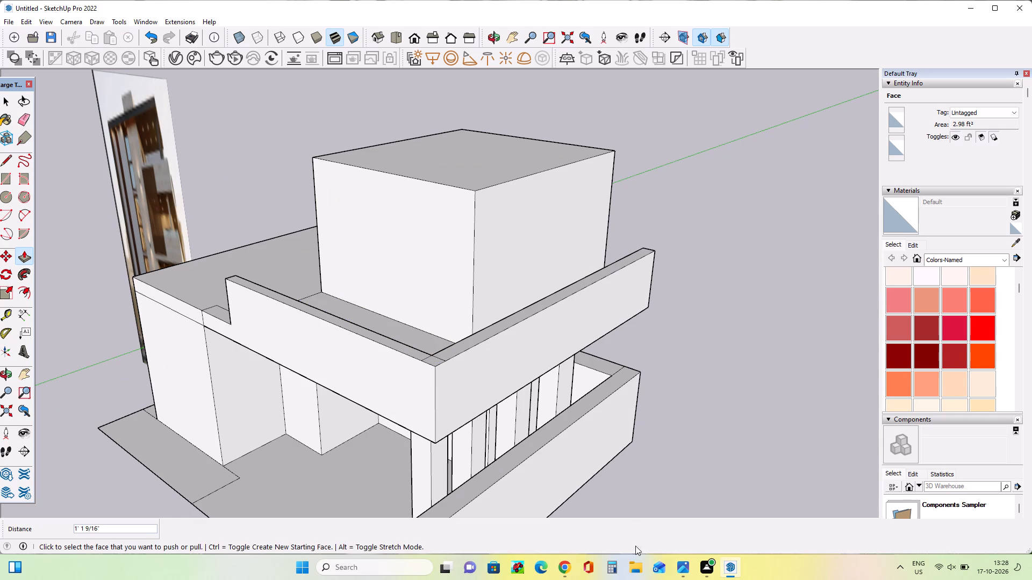
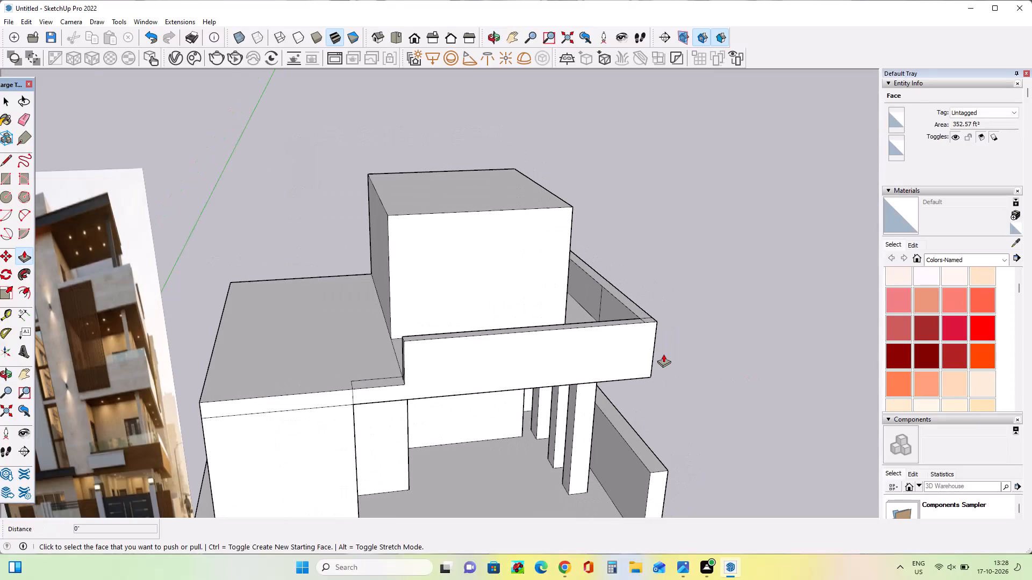
Draw a rectangle about 37' 1 7/16" by 9 7/16" along the front parapet's top face, splitting its thickness lengthwise.
middle_click_drag(664, 354, 672, 382)
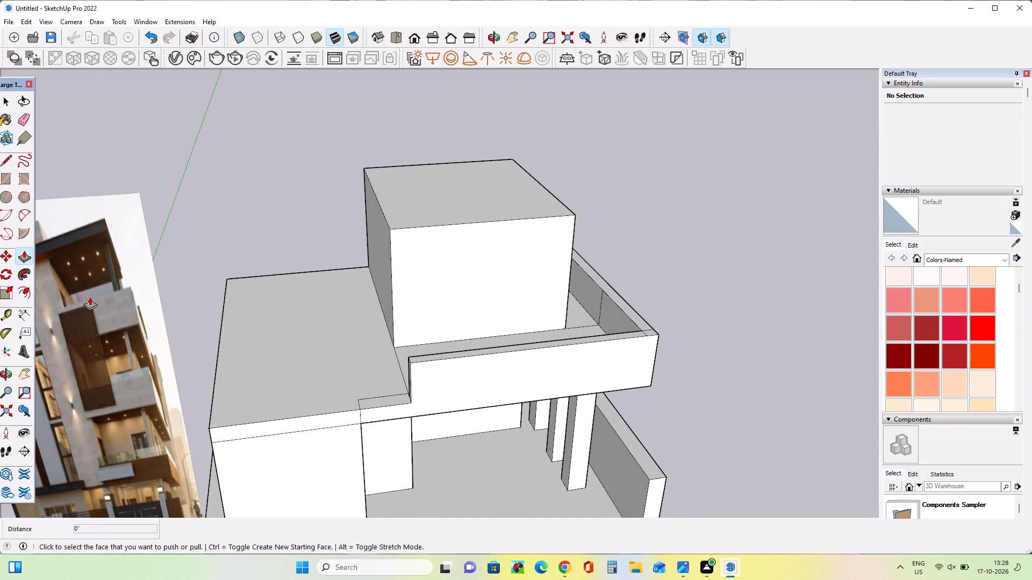
left_click(2, 181)
middle_click_drag(490, 383, 490, 435)
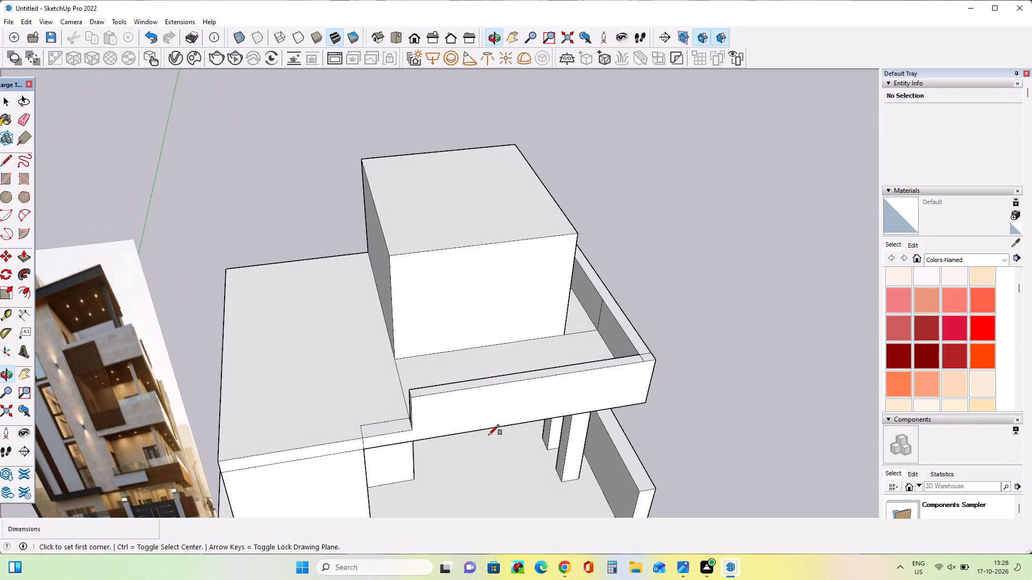
left_click(412, 397)
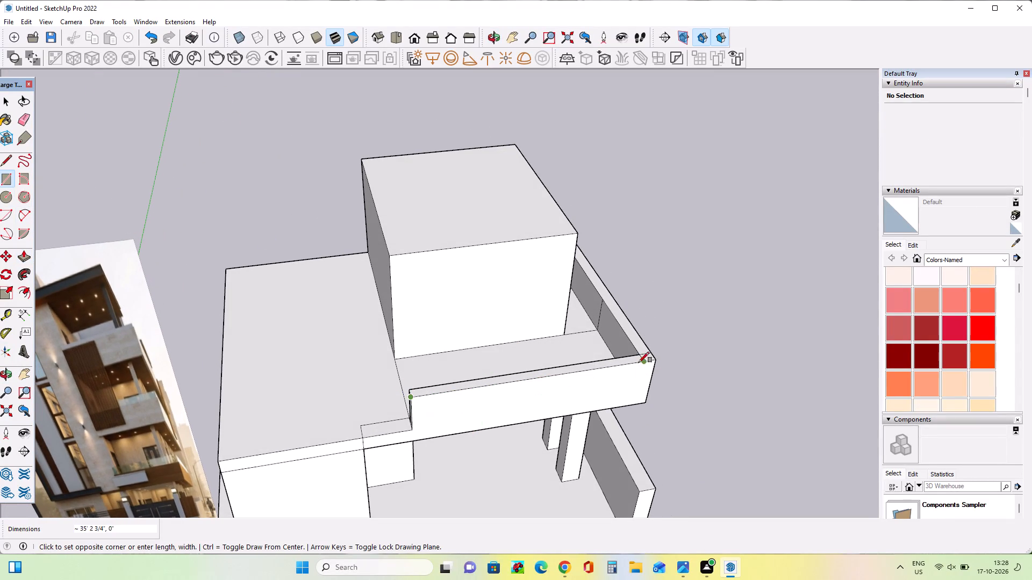
scroll(655, 353, "up", 5)
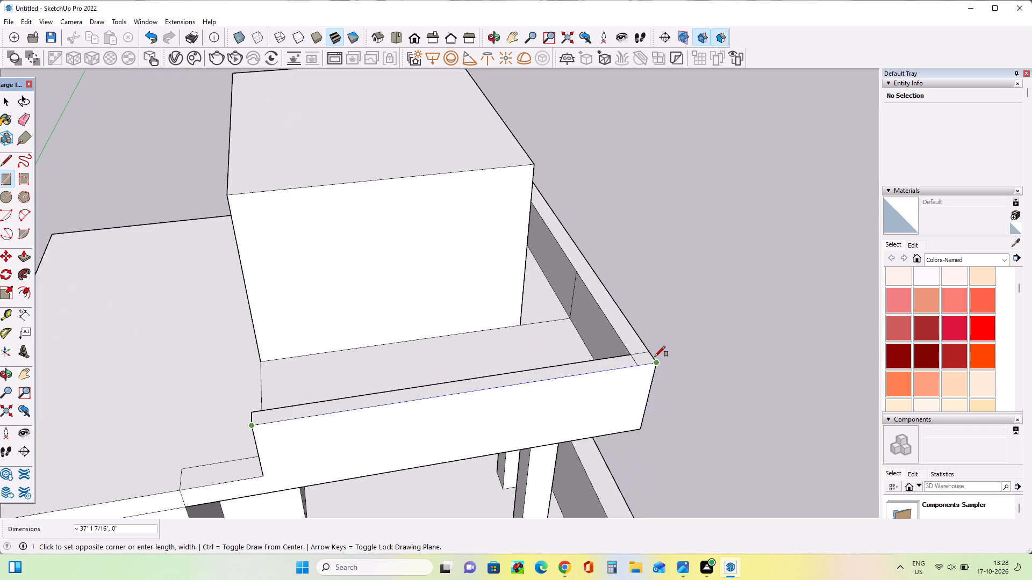
scroll(648, 357, "up", 4)
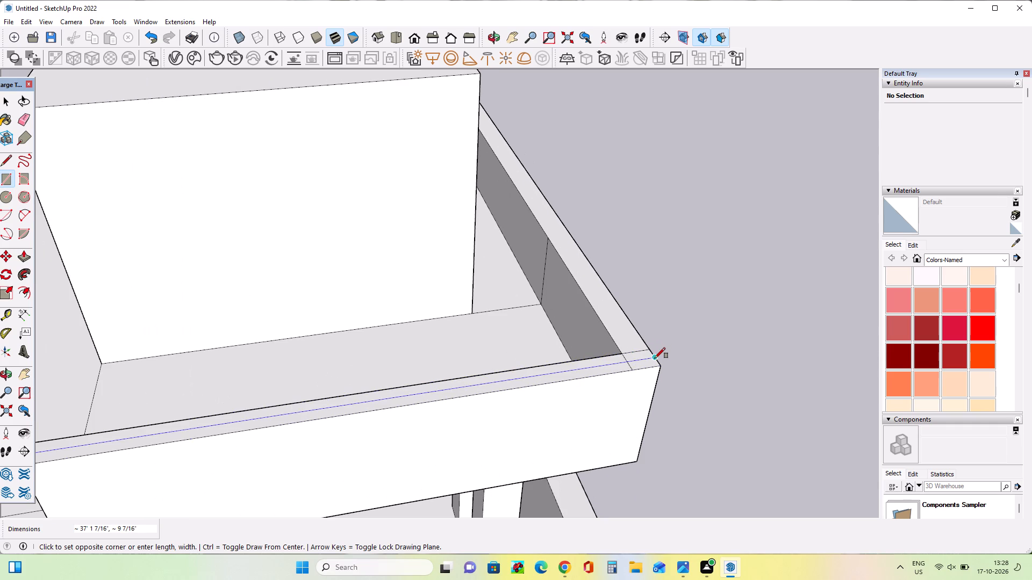
left_click(657, 358)
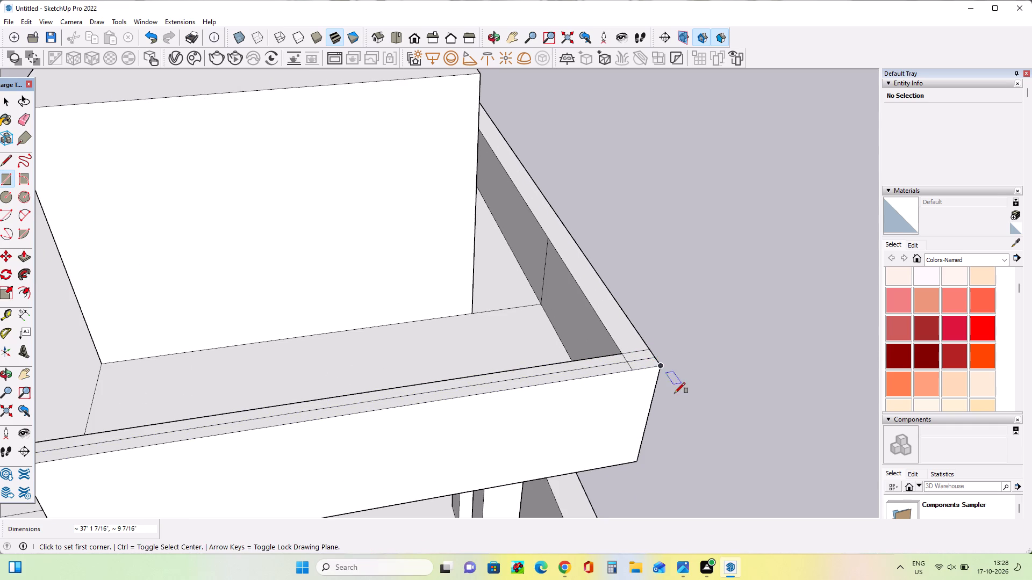
Draw a rectangle about 48' 3 7/16" by 11 3/8" along the side parapet's top face, splitting its thickness lengthwise.
middle_click_drag(665, 399, 329, 437)
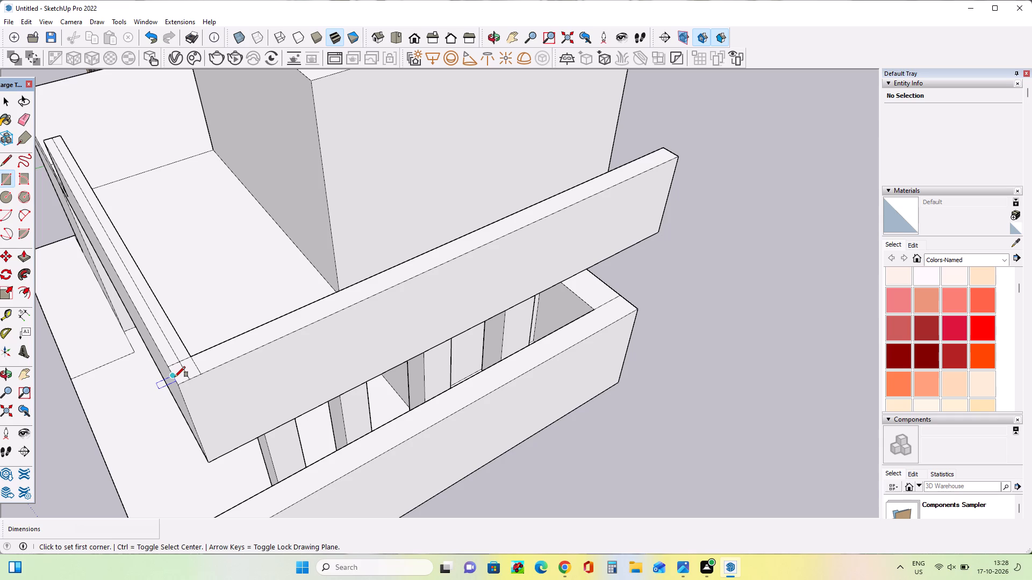
left_click(175, 377)
left_click(672, 154)
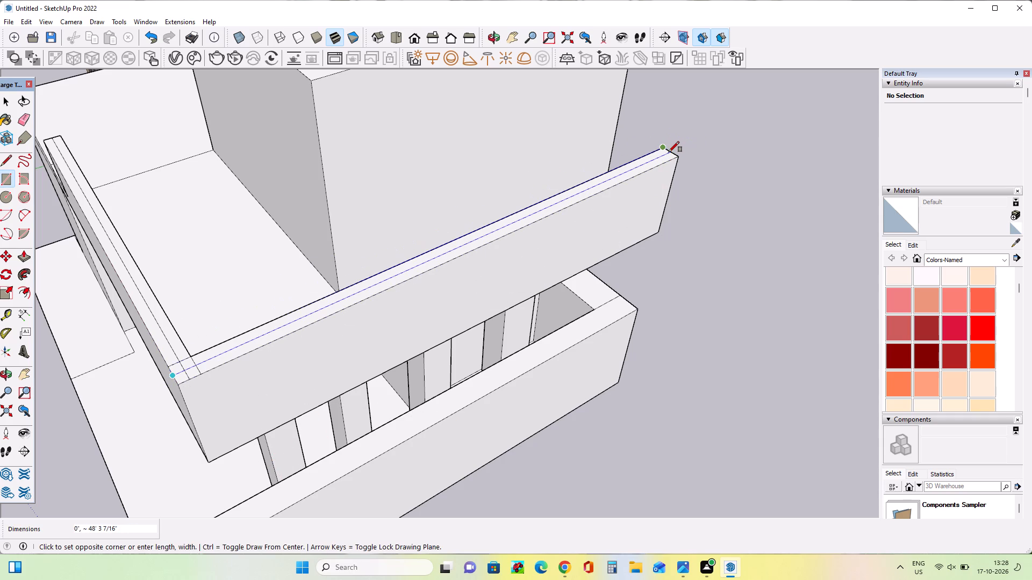
left_click(671, 152)
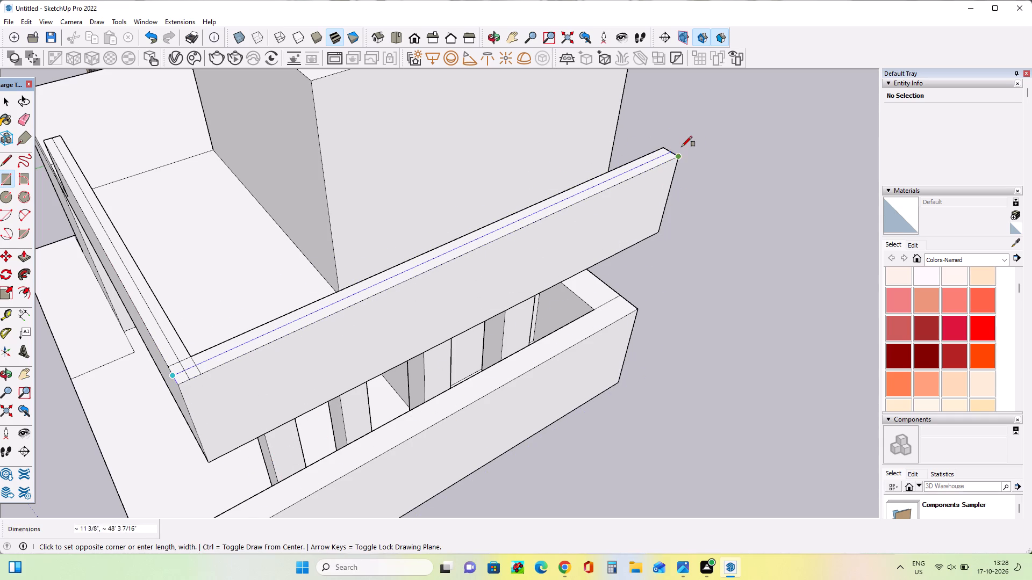
double_click(671, 153)
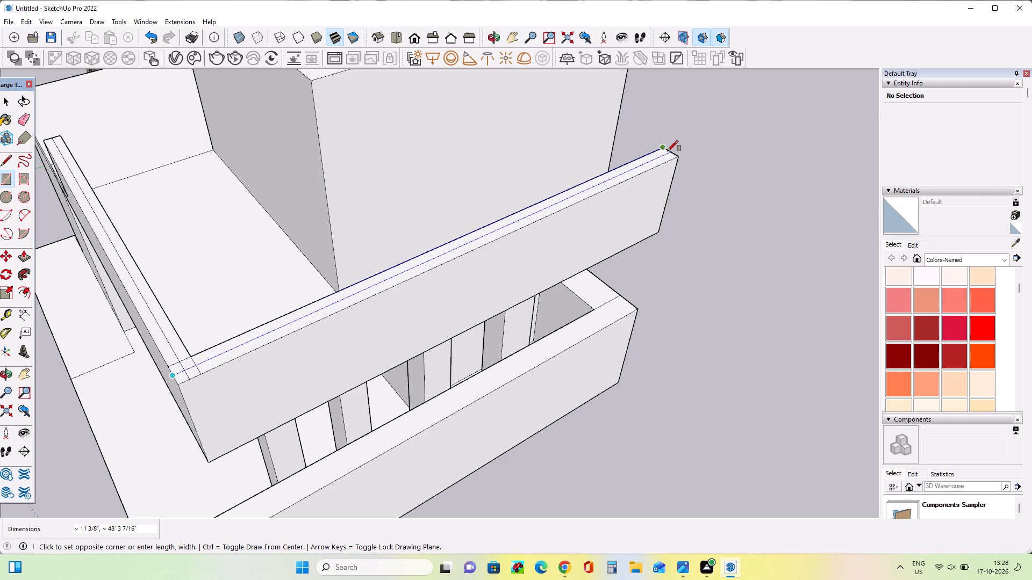
left_click(667, 149)
Erase the crossing line segments at the parapet's top corner, leaving continuous inner and outer L-shaped strips.
middle_click_drag(570, 313, 701, 318)
scroll(702, 318, "down", 3)
scroll(586, 326, "down", 3)
middle_click_drag(469, 358, 553, 385)
scroll(472, 362, "down", 1)
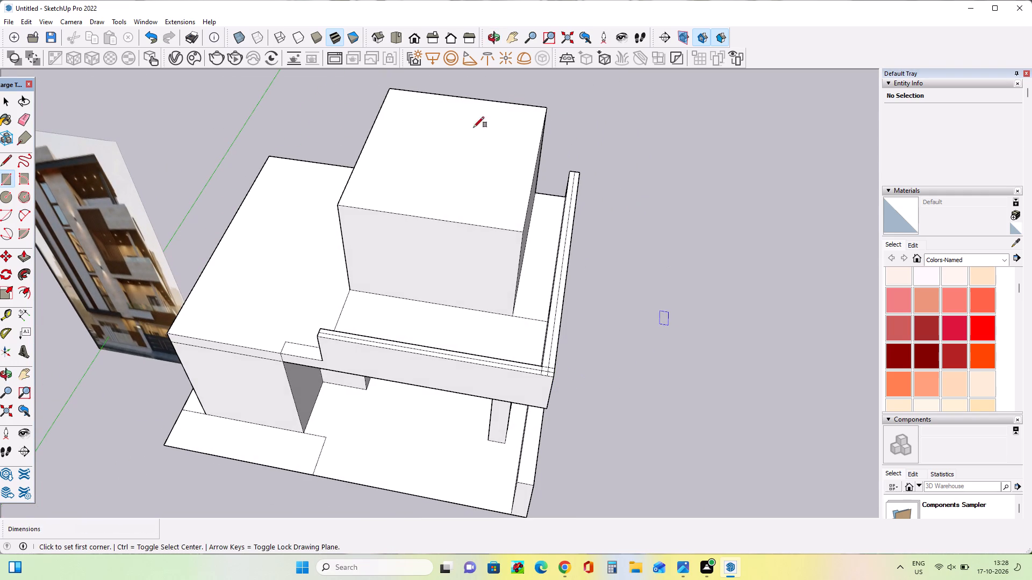
left_click(21, 110)
left_click(33, 118)
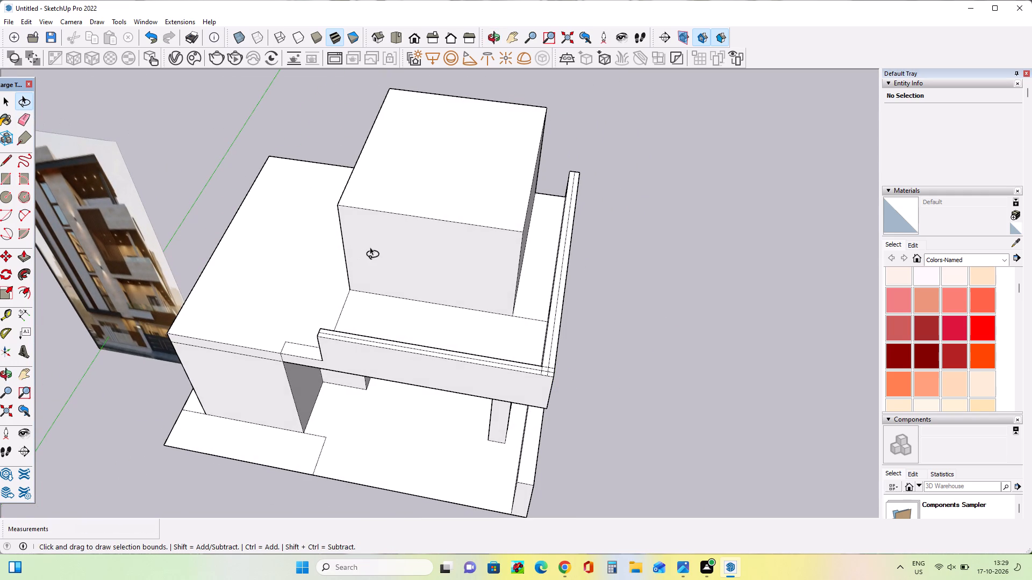
left_click(17, 116)
scroll(549, 360, "up", 3)
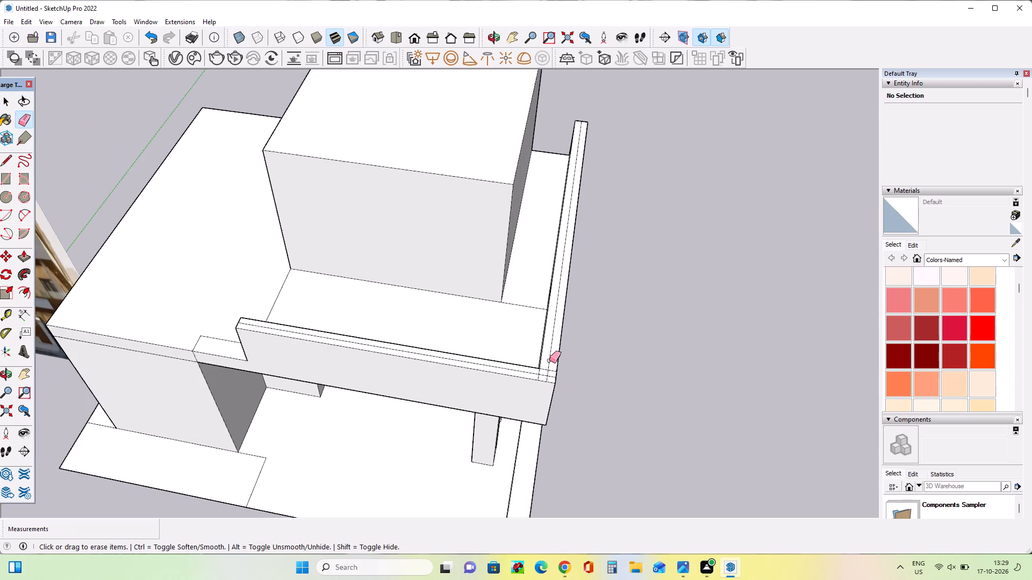
scroll(549, 360, "up", 4)
left_click_drag(544, 372, 537, 381)
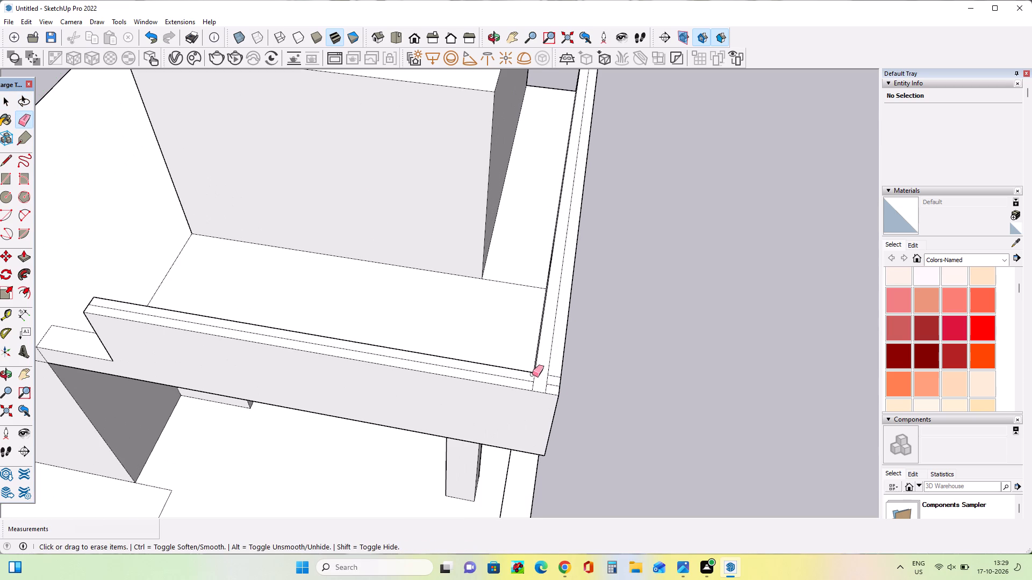
key("ctrl+z")
scroll(555, 376, "up", 3)
left_click(556, 375)
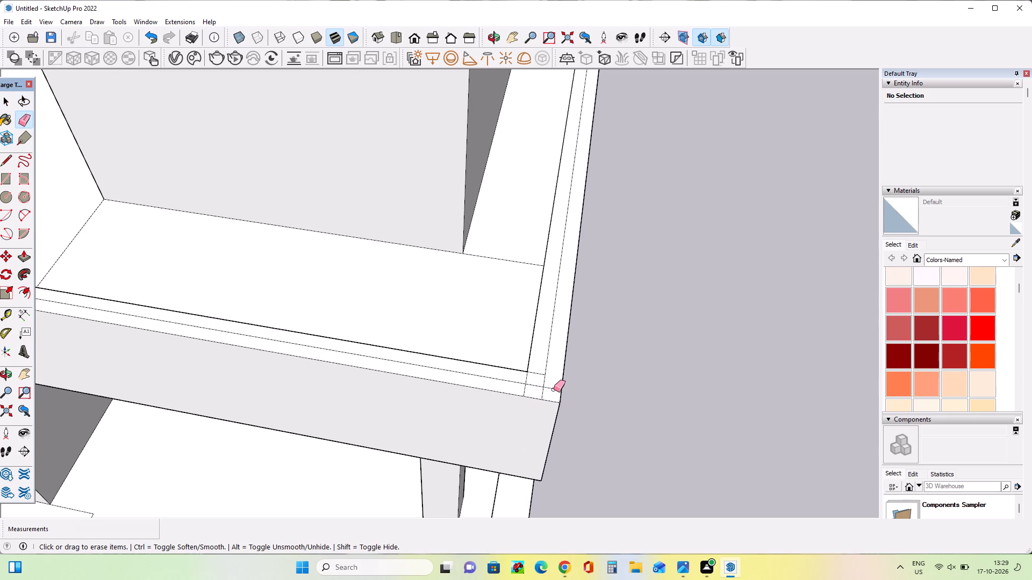
left_click(554, 389)
left_click(526, 378)
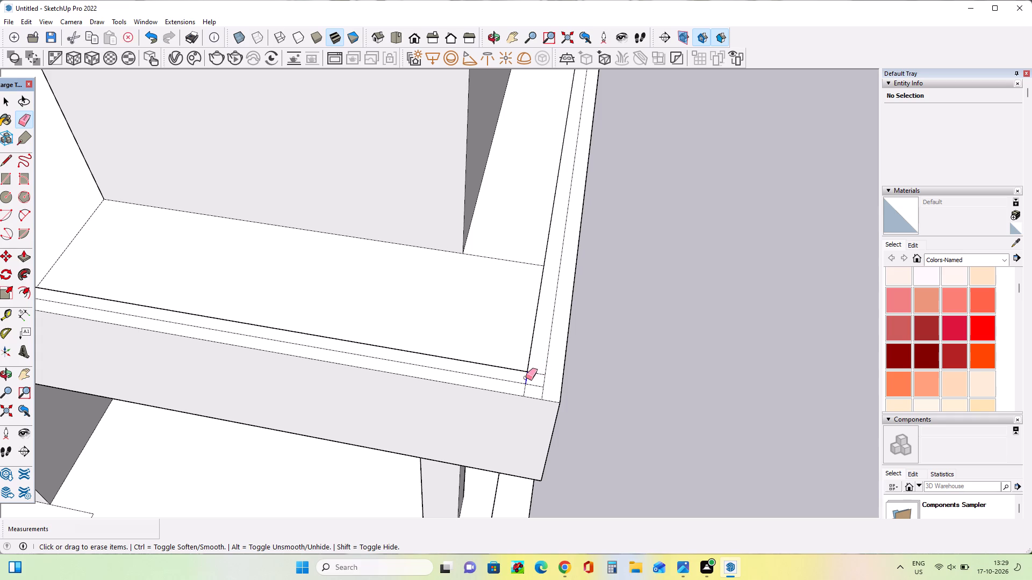
left_click(541, 373)
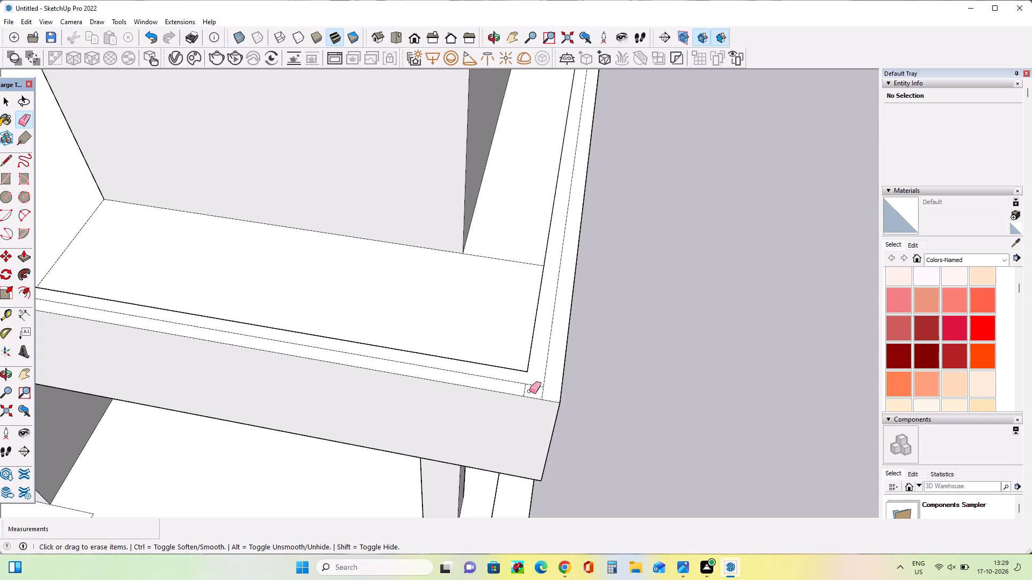
left_click(525, 388)
left_click(543, 393)
Pull the inner L-shaped strip on the balcony parapet's top up 5' 6 1/16".
middle_click_drag(547, 410, 589, 429)
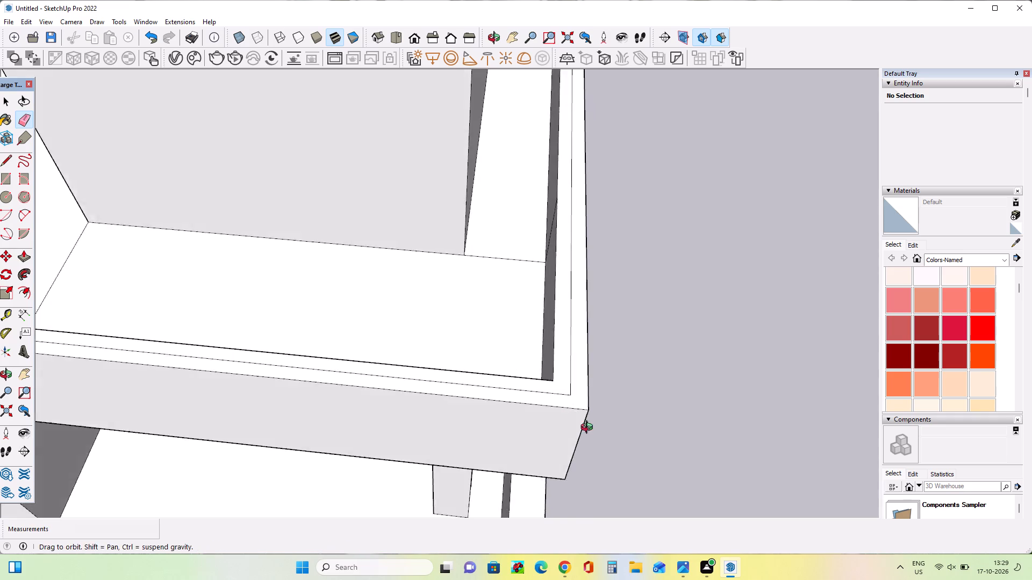
middle_click_drag(589, 429, 618, 431)
scroll(619, 431, "down", 6)
middle_click_drag(564, 440, 563, 405)
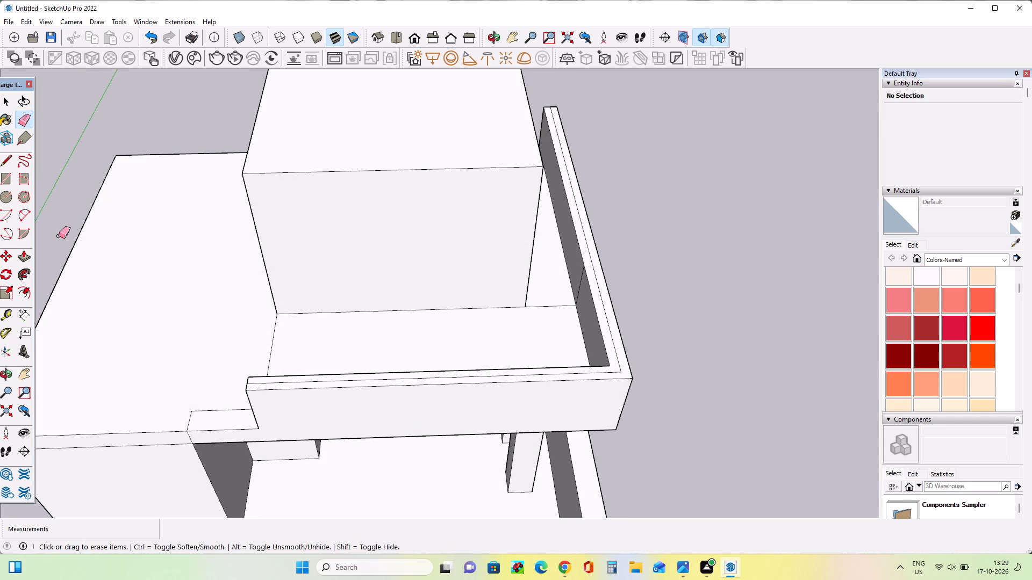
left_click(23, 256)
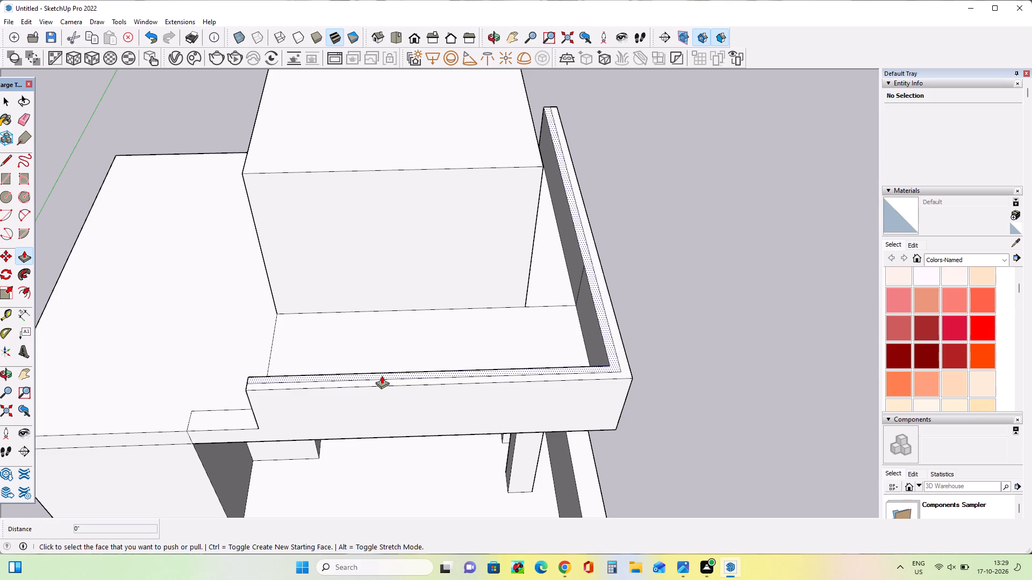
left_click(382, 375)
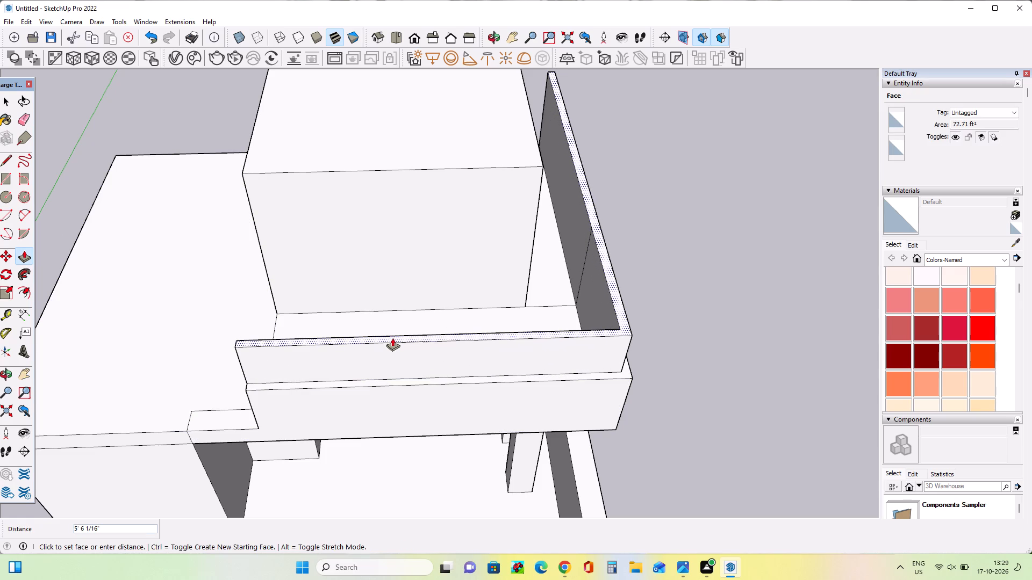
left_click(392, 338)
Thin the raised parapet strip by pushing its front and side outer faces inward, the side face by 7 5/8".
middle_click_drag(500, 438, 526, 401)
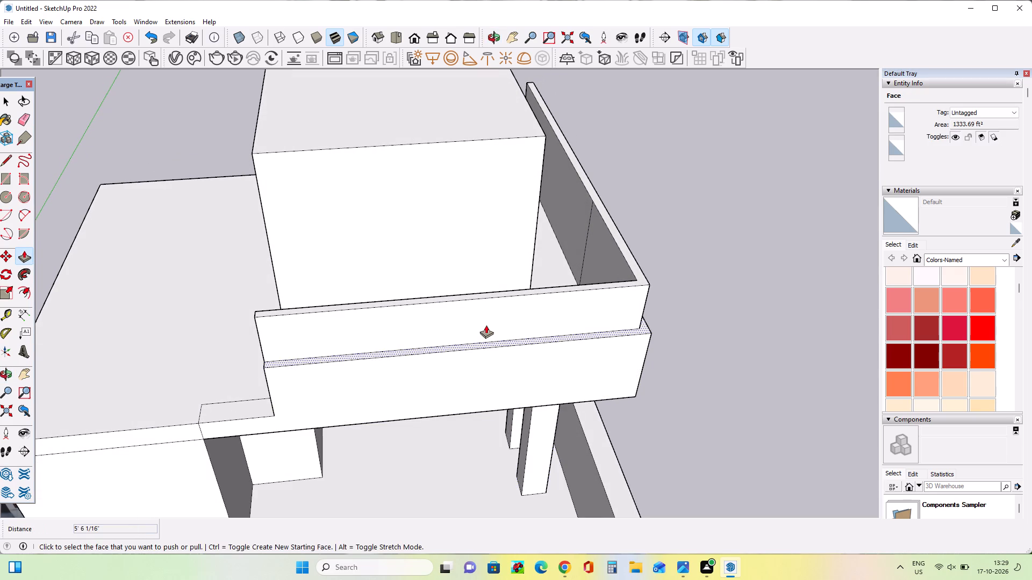
left_click(486, 325)
left_click(486, 320)
middle_click_drag(632, 387, 611, 400)
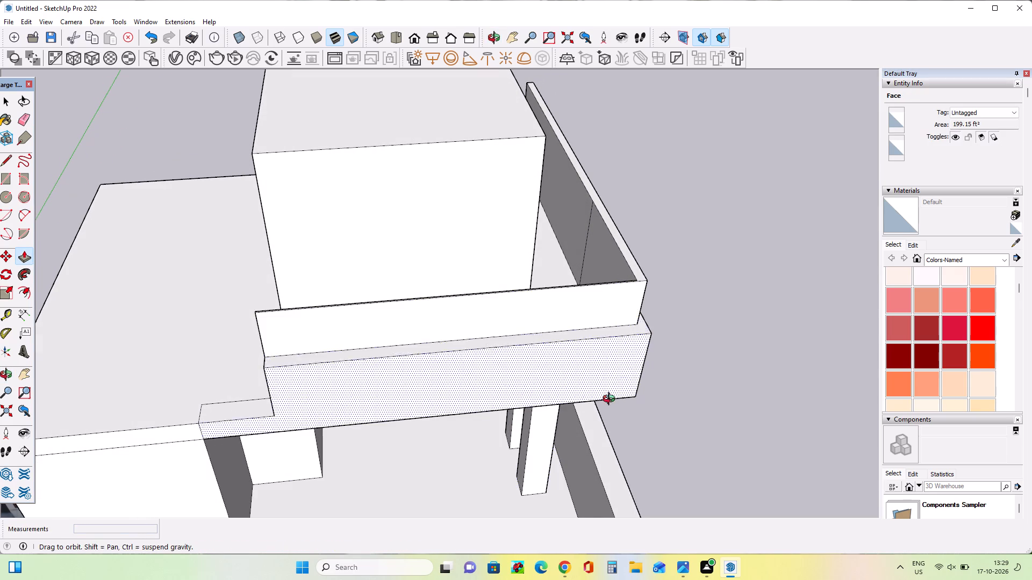
middle_click_drag(611, 400, 224, 479)
left_click(334, 381)
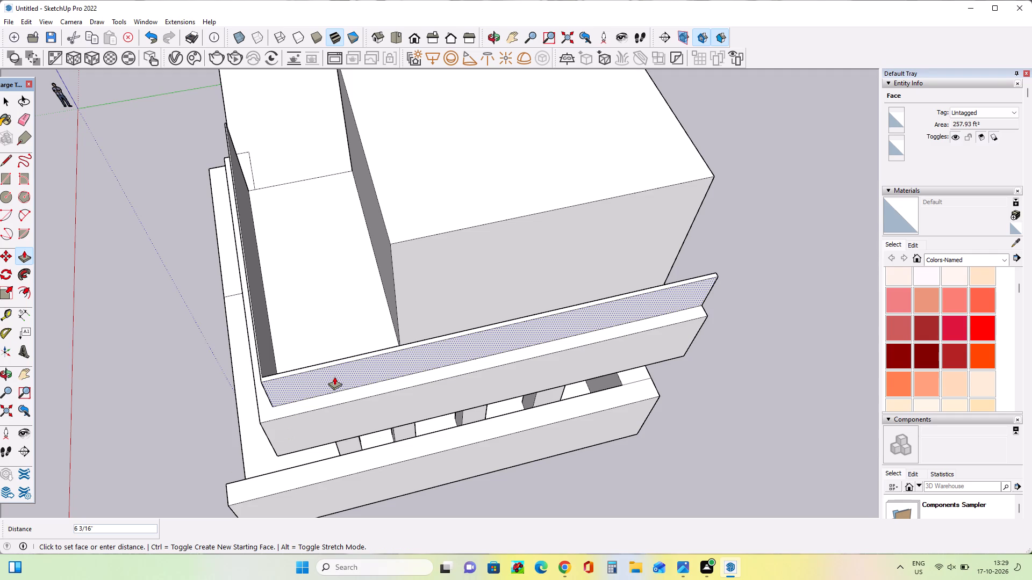
left_click(334, 375)
Examine the first-floor balcony's glass railing and projecting front panel in the reference image against the modelled parapet.
middle_click_drag(303, 458, 600, 416)
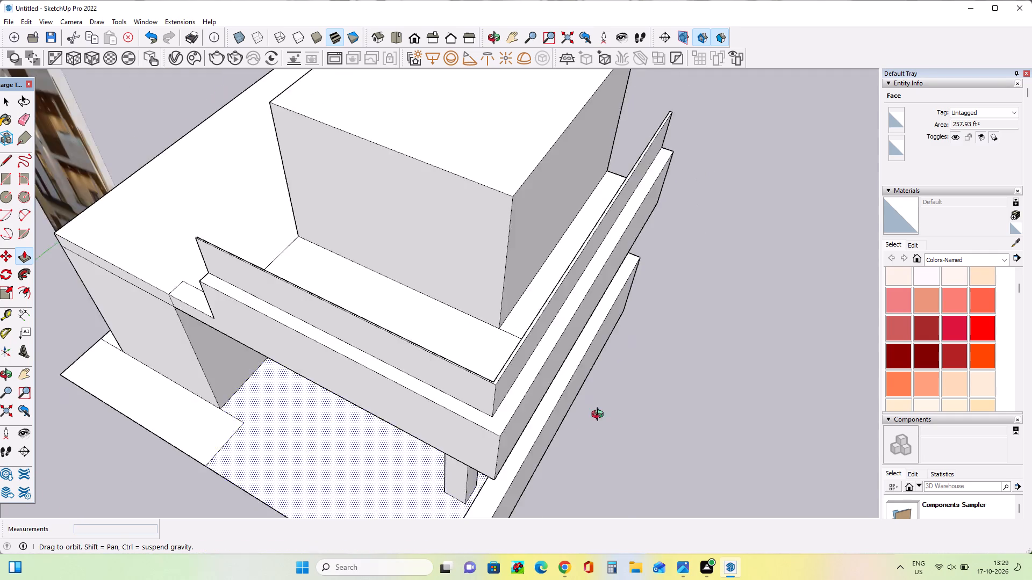
middle_click_drag(600, 416, 680, 383)
middle_click_drag(422, 374, 527, 368)
scroll(527, 368, "down", 7)
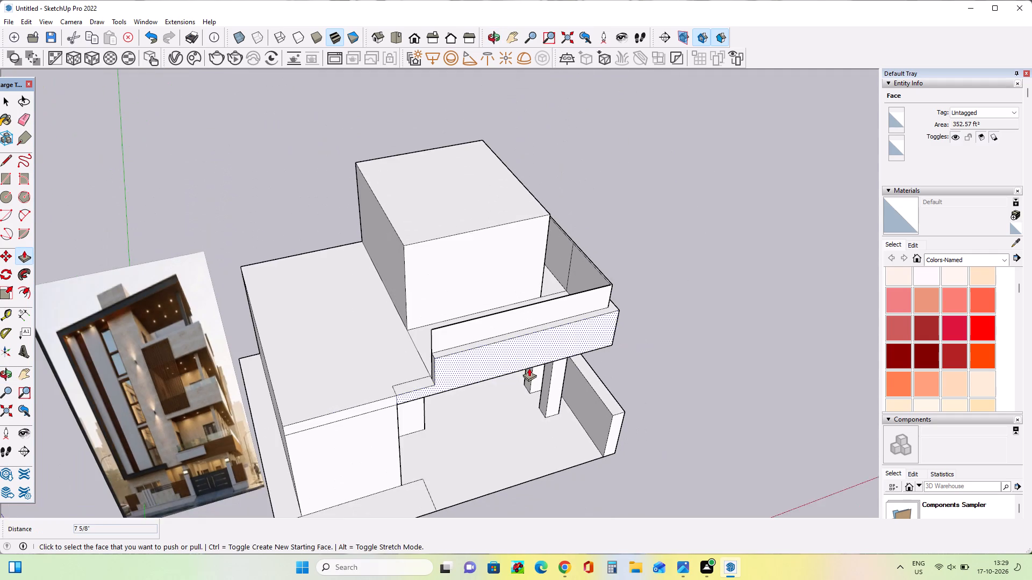
middle_click_drag(517, 388, 519, 358)
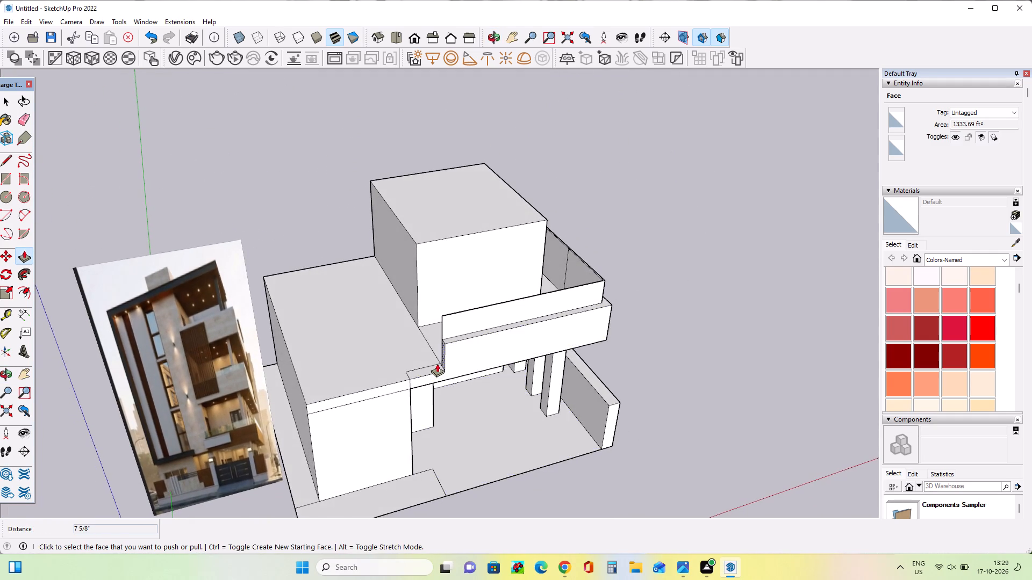
scroll(437, 364, "up", 3)
middle_click_drag(508, 395, 508, 335)
scroll(113, 454, "up", 2)
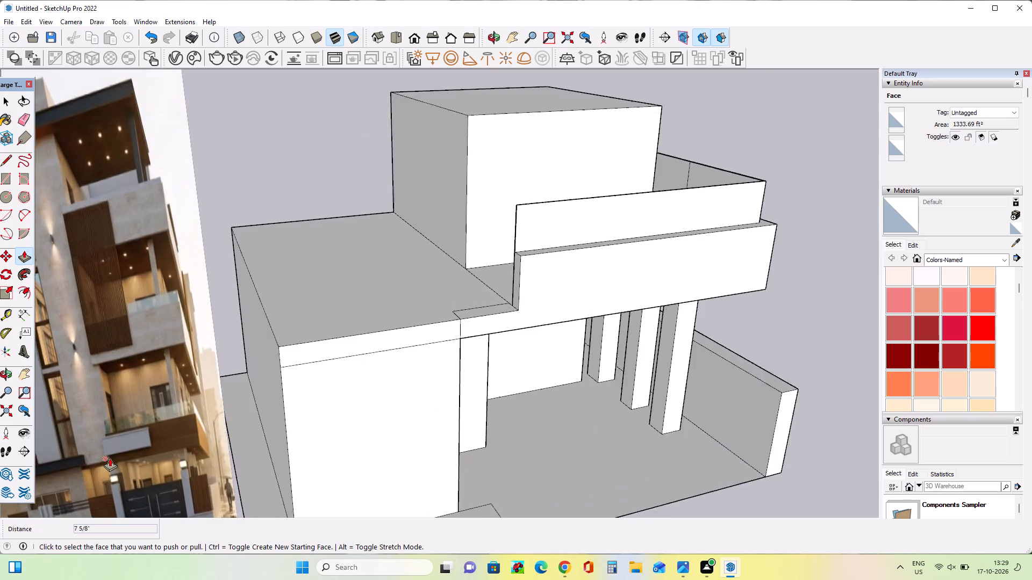
scroll(110, 458, "up", 4)
scroll(110, 464, "down", 1)
scroll(110, 464, "up", 9)
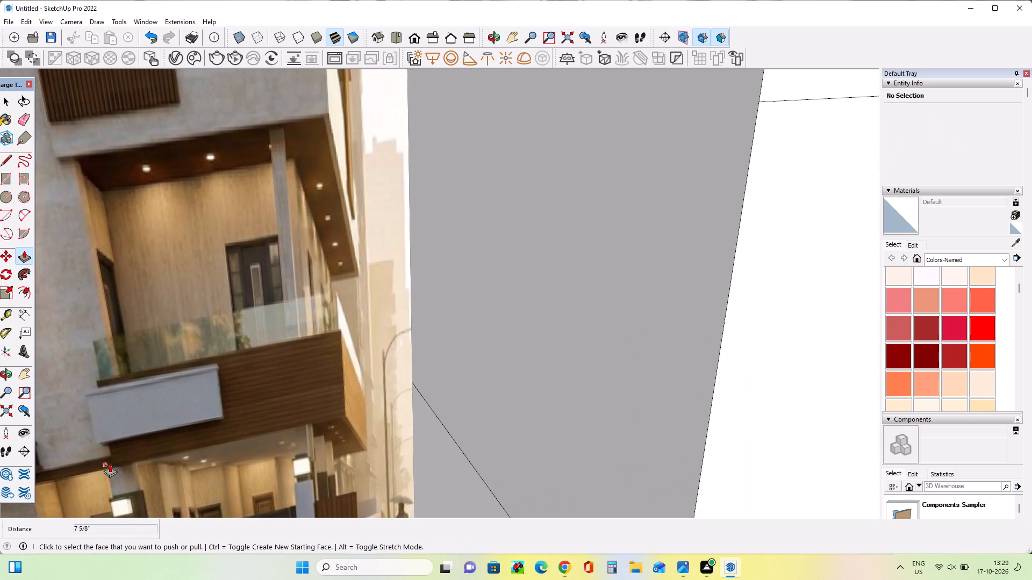
scroll(110, 464, "down", 16)
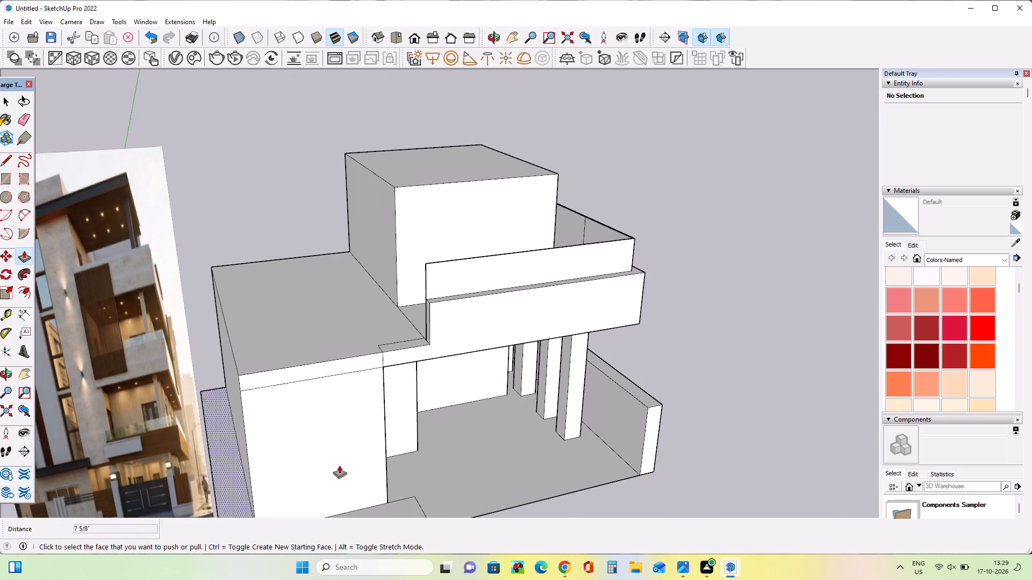
Draw a rectangle about 15' 6 9/16" by 4' 5 15/16" on the balcony parapet's front face, starting from its inner side edge.
middle_click_drag(436, 528, 432, 561)
left_click(10, 172)
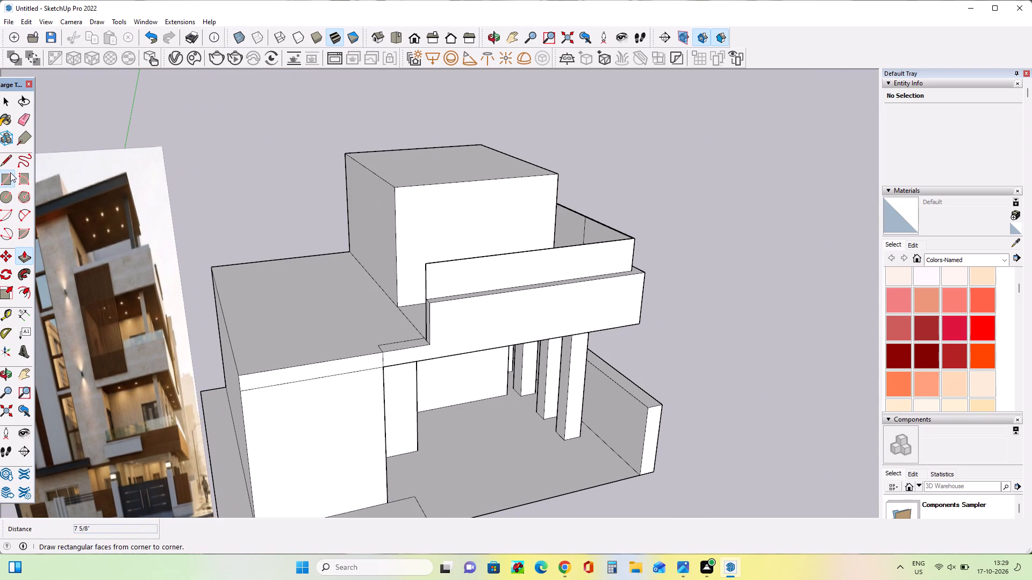
middle_click_drag(497, 375, 479, 351)
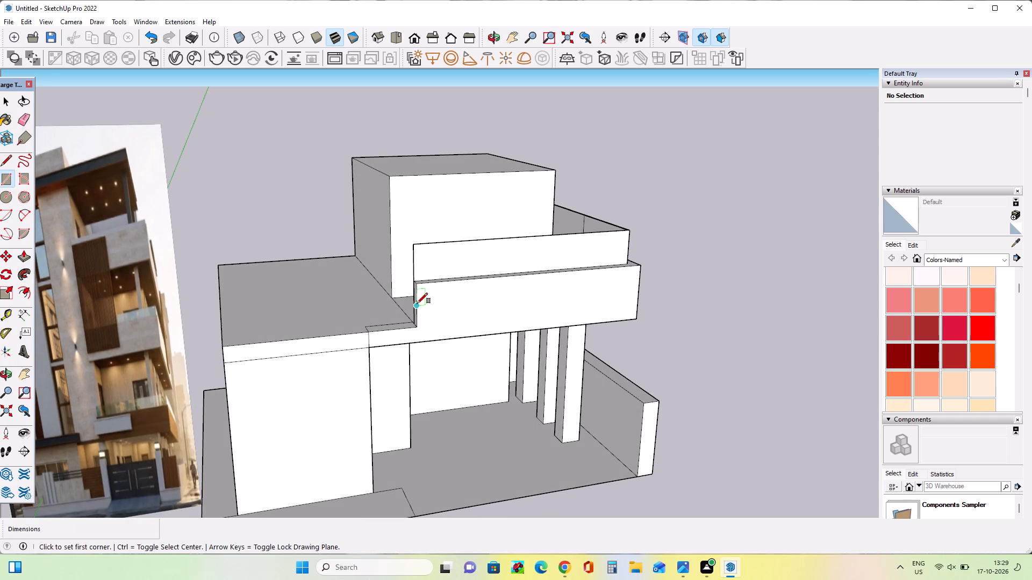
scroll(421, 300, "up", 3)
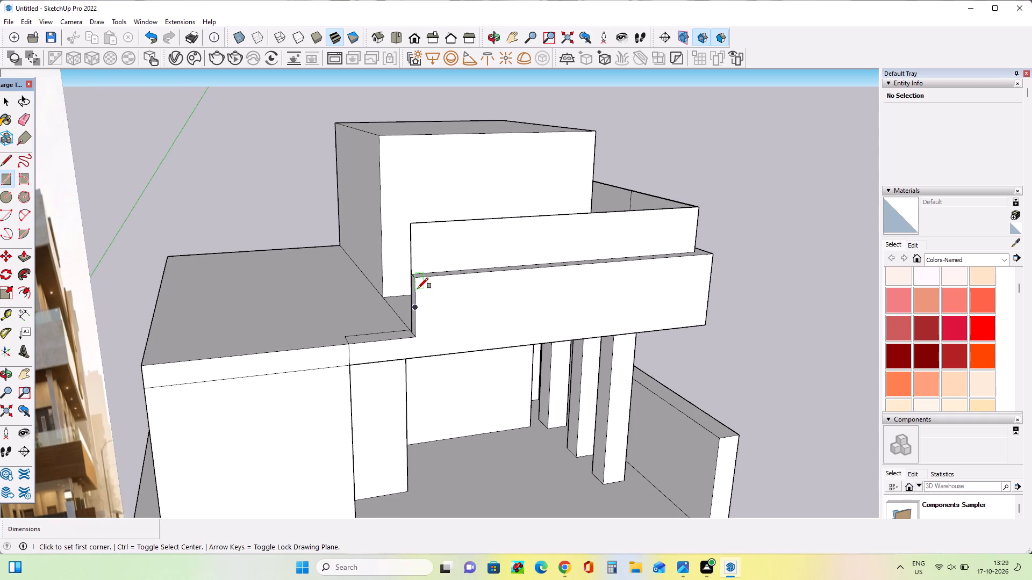
left_click(417, 288)
scroll(505, 318, "down", 4)
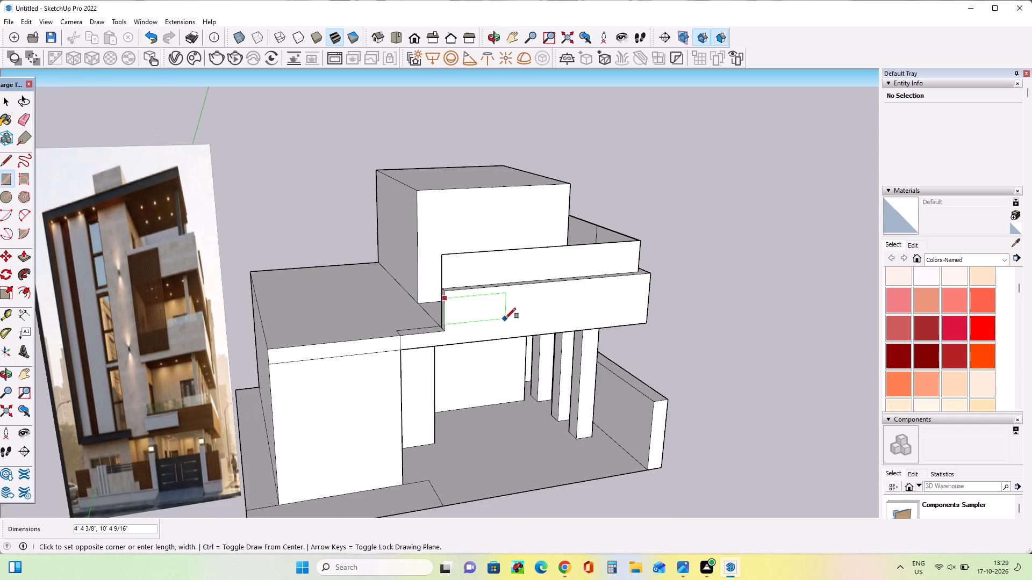
left_click(534, 316)
Draw two full-width strips inside the panel rectangle, about 3 11/16" high along its top edge and 5 5/8" along its bottom edge.
scroll(395, 317, "up", 1)
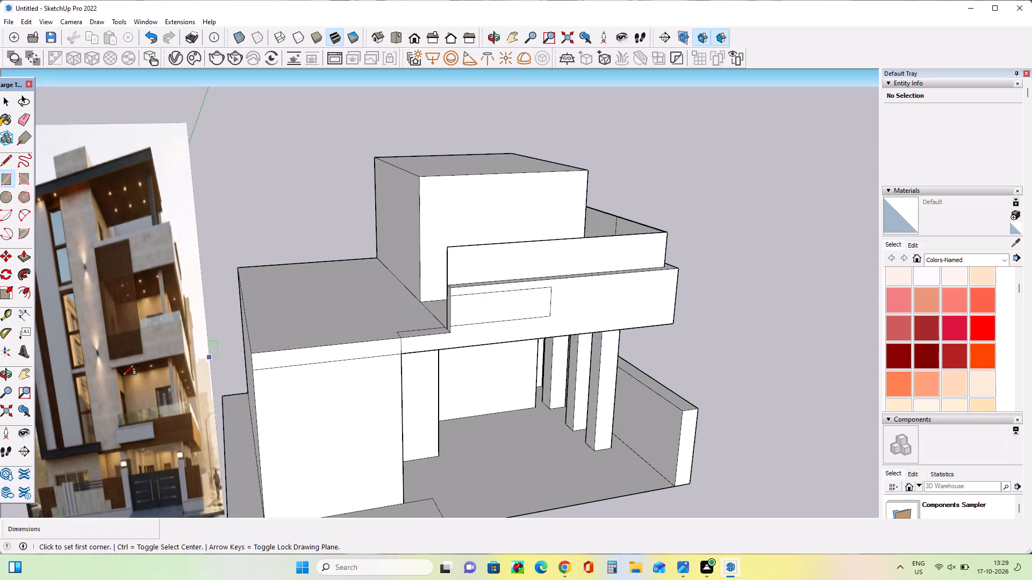
scroll(78, 419, "up", 7)
scroll(85, 426, "down", 4)
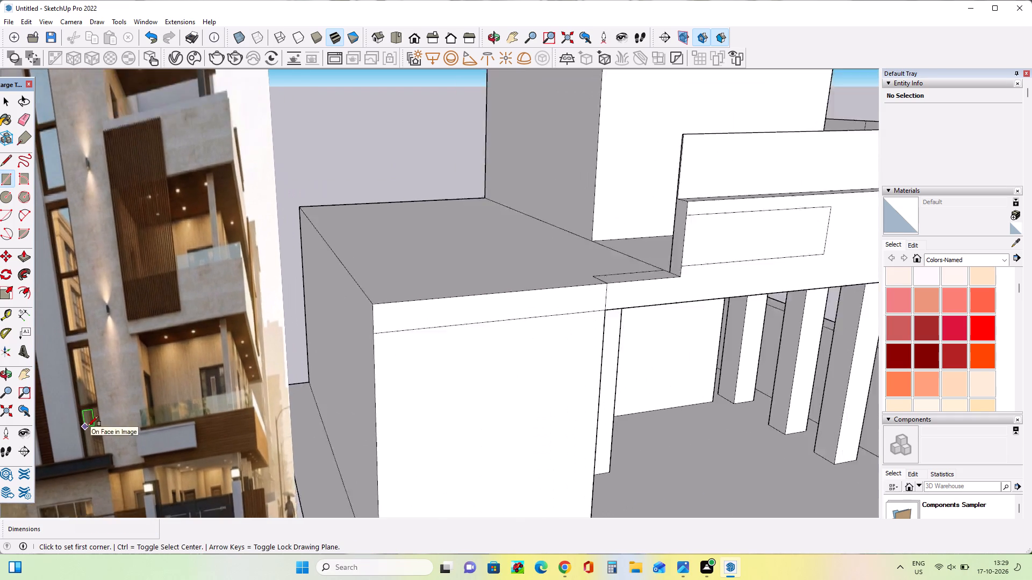
scroll(110, 421, "down", 8)
scroll(395, 332, "up", 10)
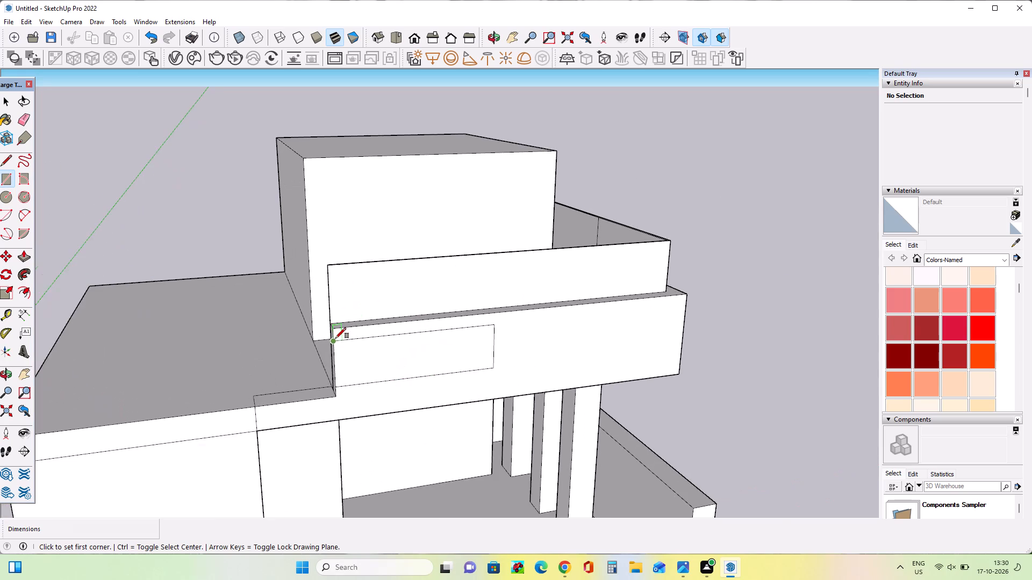
scroll(335, 338, "up", 1)
left_click(334, 340)
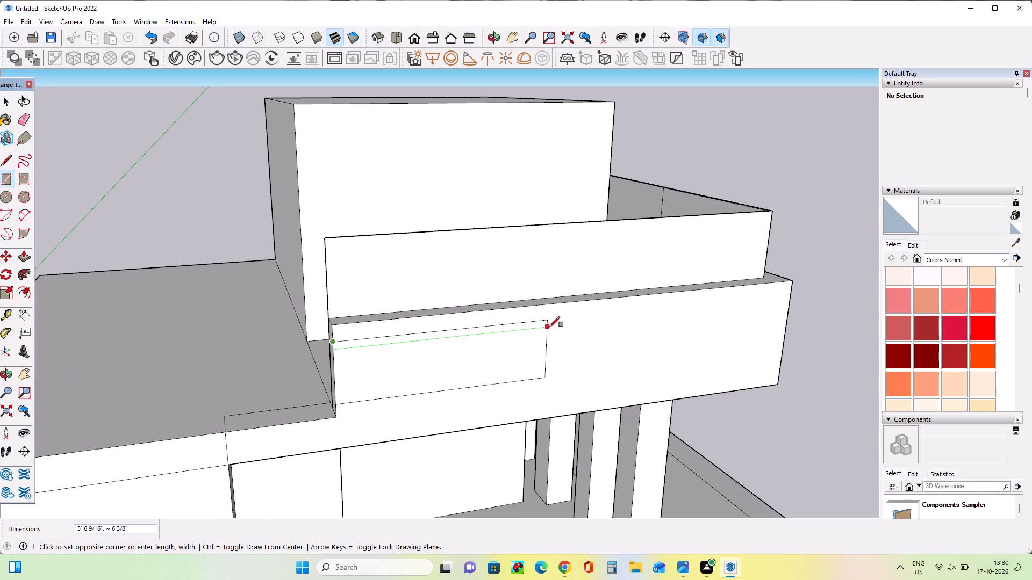
scroll(549, 327, "up", 5)
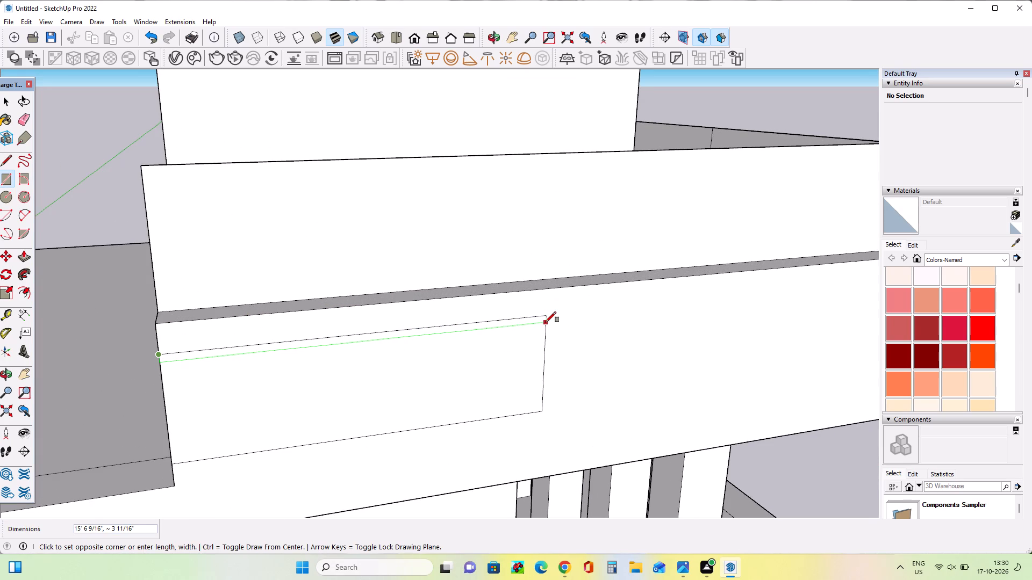
left_click(546, 322)
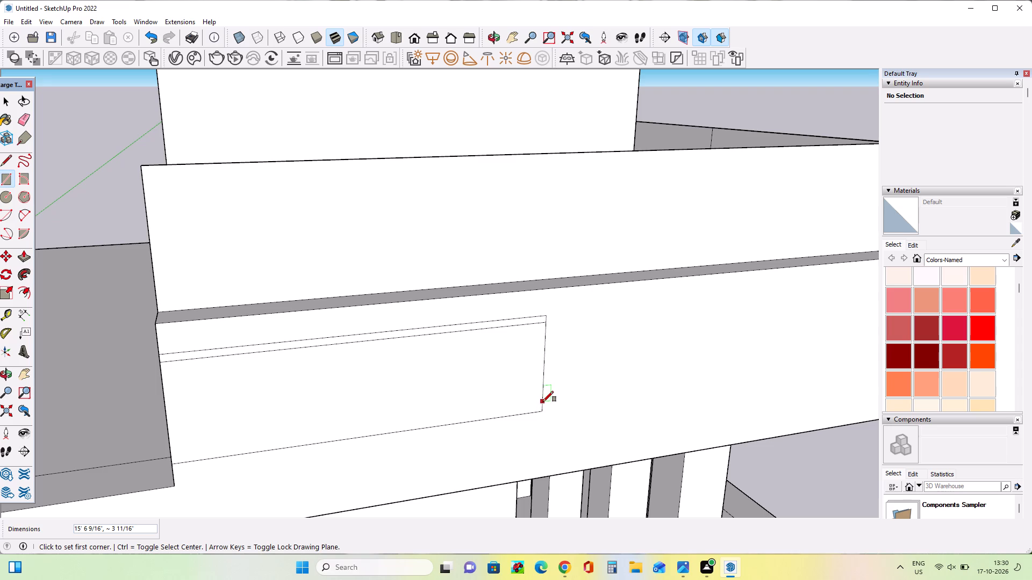
left_click(543, 402)
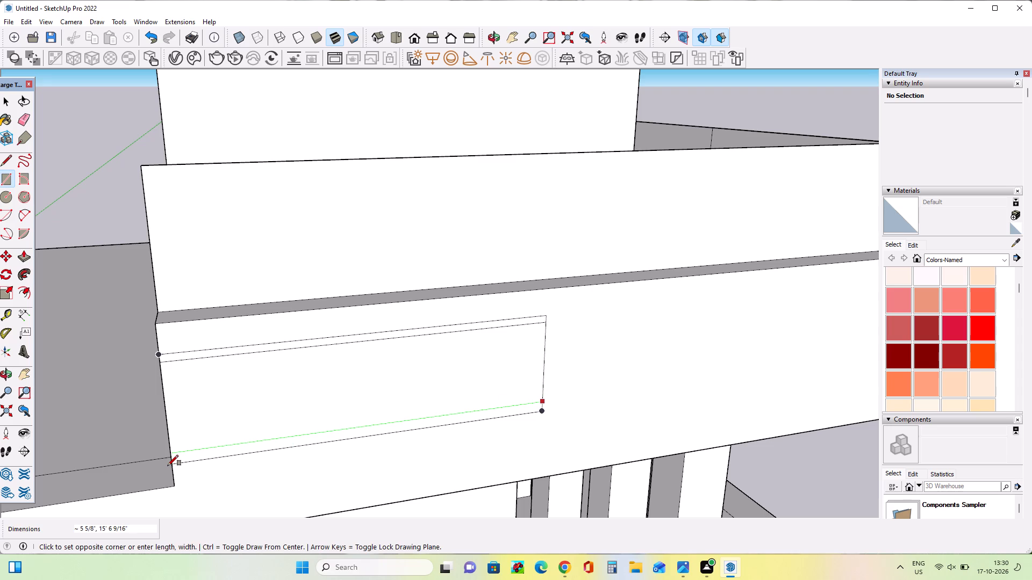
left_click(168, 466)
Pull the panel's top strip outward 7 15/16" and its bottom strip outward 3 3/16" to form two projecting ledges.
middle_click_drag(550, 432, 547, 440)
middle_click(547, 440)
scroll(547, 440, "down", 6)
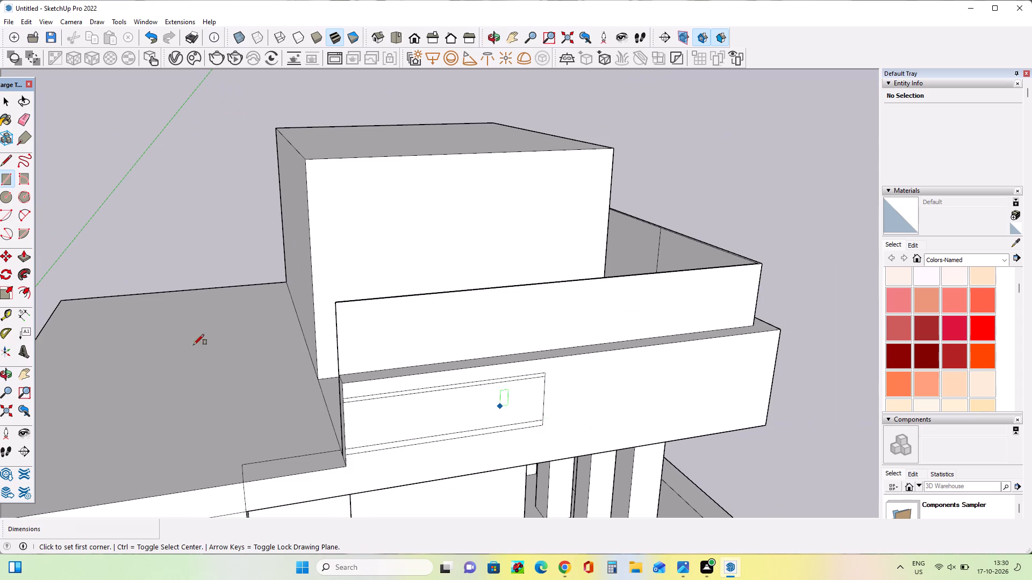
left_click(20, 258)
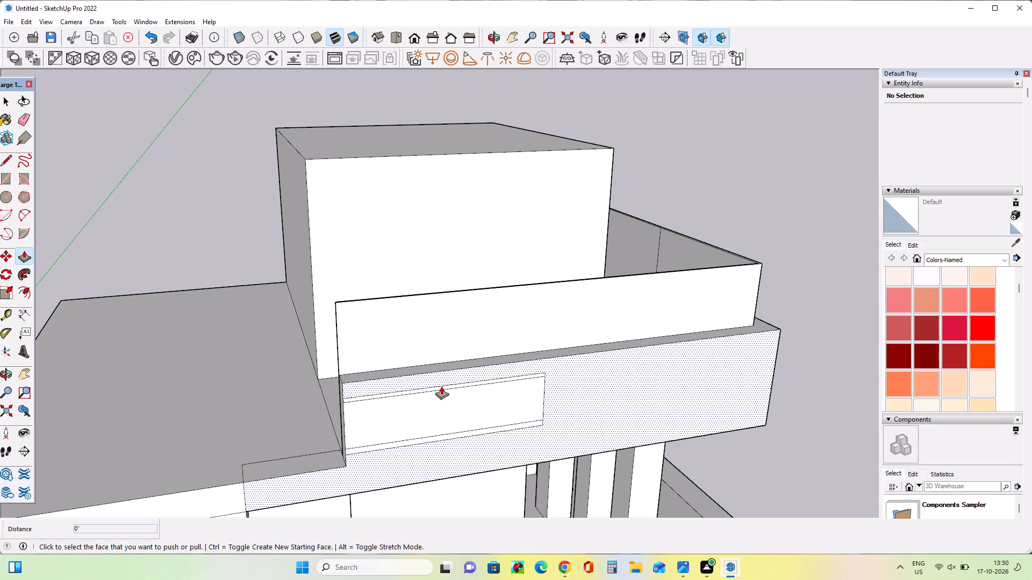
left_click(442, 389)
left_click(445, 393)
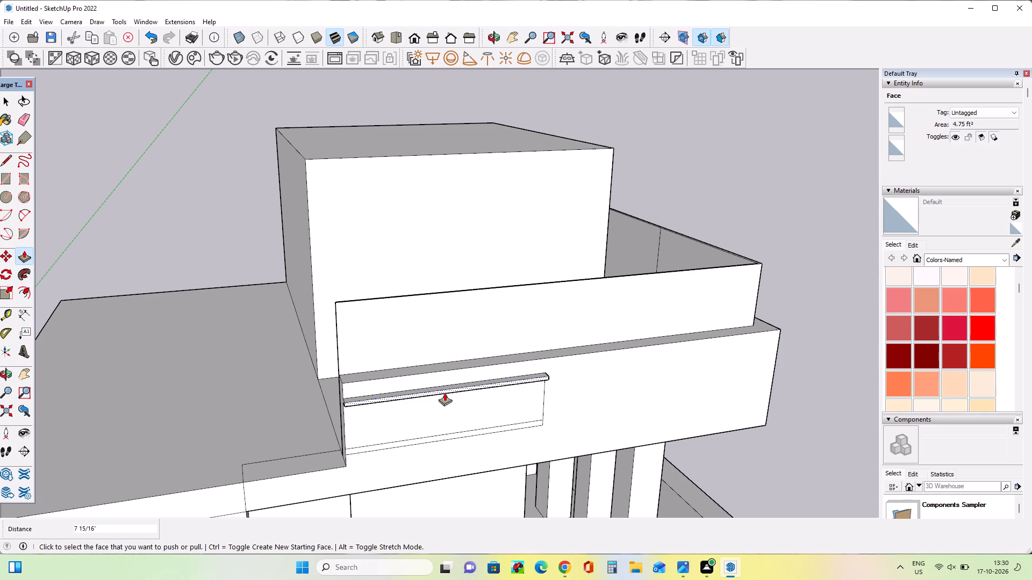
scroll(346, 451, "up", 5)
left_click(363, 447)
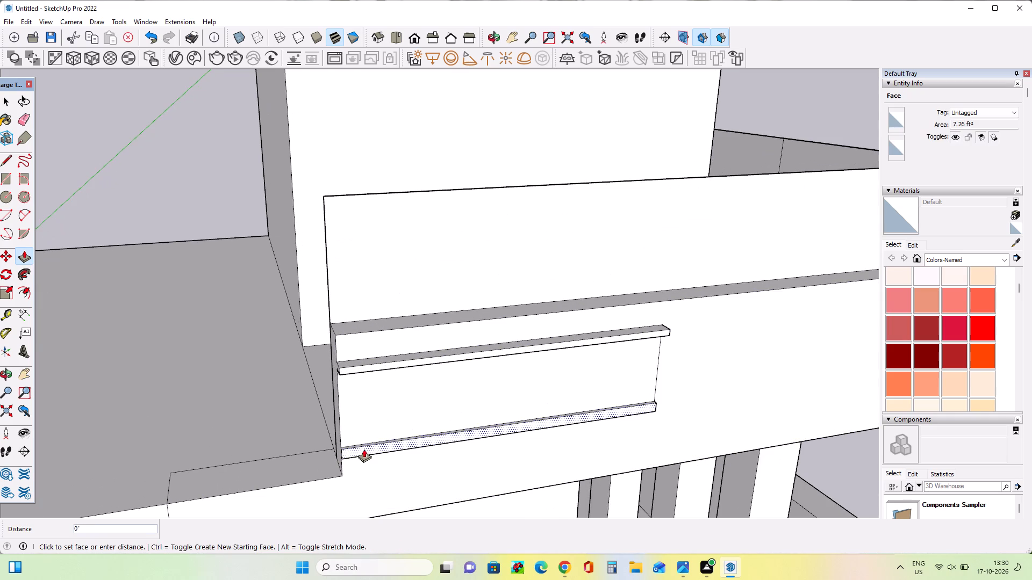
left_click(364, 450)
Thin both ledges by pushing the lower ledge's top face down 3 1/8" and the upper ledge's underside upward.
middle_click_drag(411, 454, 536, 480)
scroll(454, 447, "up", 2)
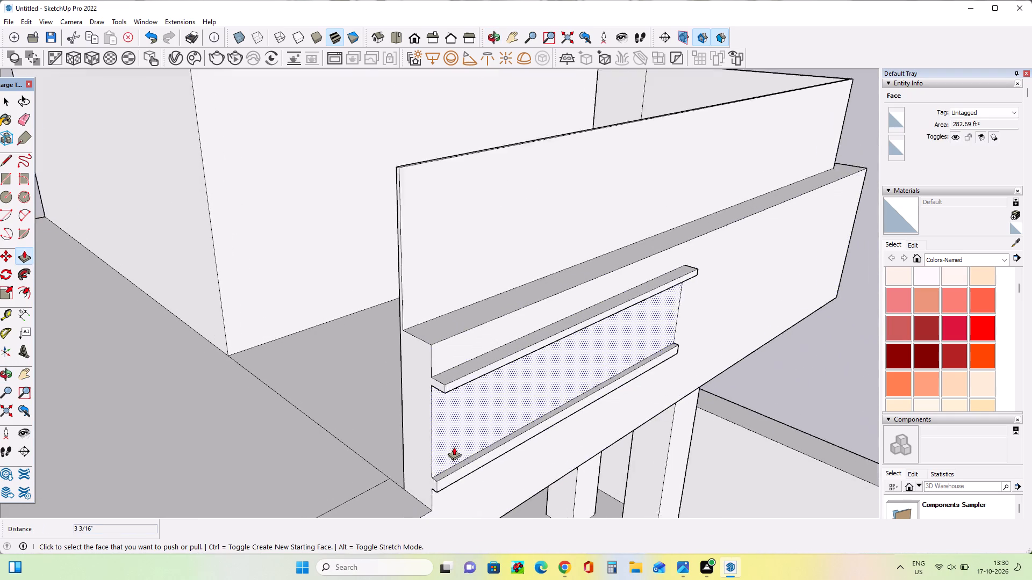
scroll(454, 447, "up", 5)
left_click(467, 474)
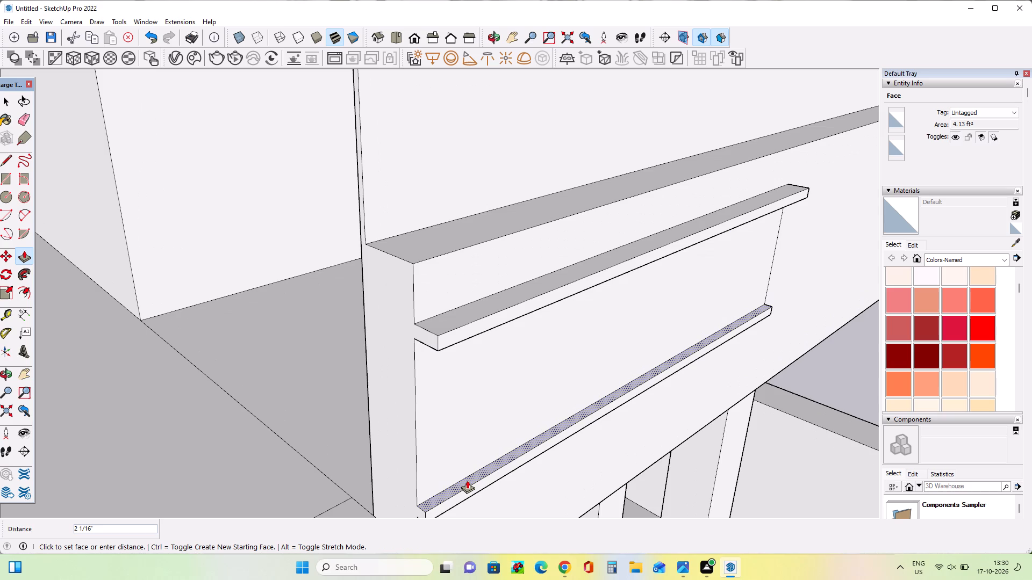
left_click(467, 483)
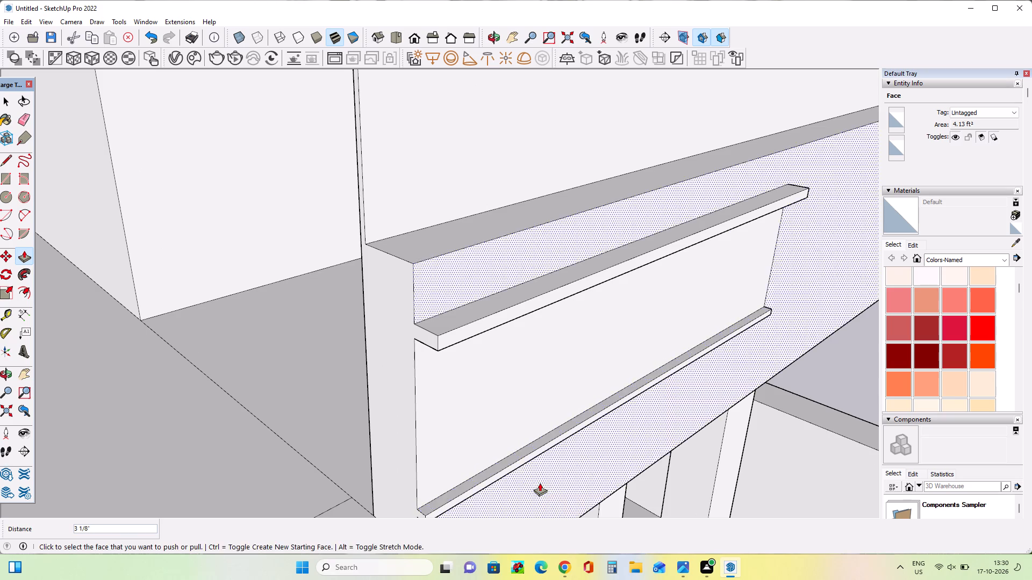
middle_click_drag(539, 483, 505, 285)
left_click(512, 154)
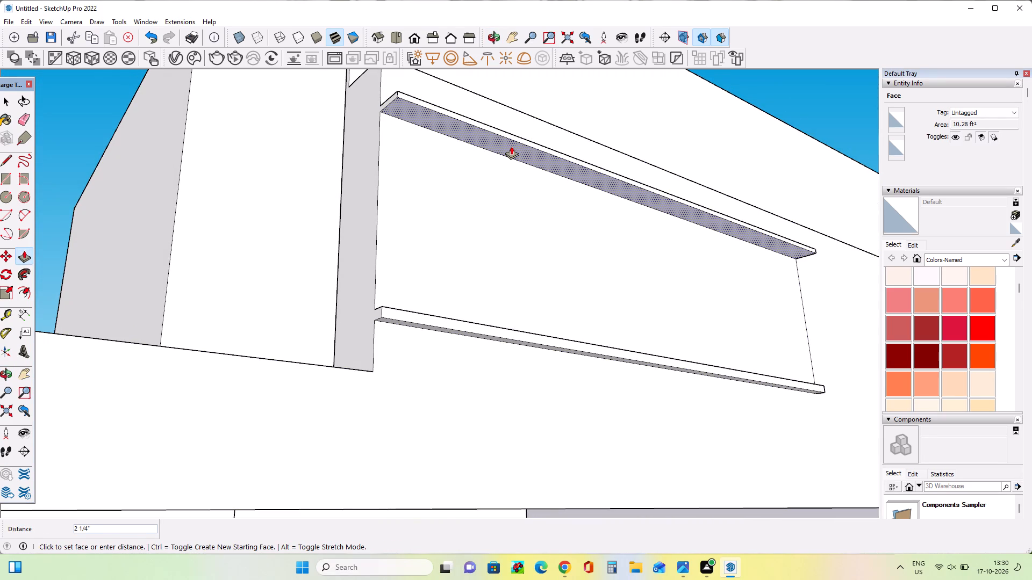
left_click(511, 146)
Pull the panel face between the two ledges outward 3 3/16", flush with the lower ledge's front.
middle_click_drag(549, 341, 527, 440)
scroll(527, 440, "down", 7)
left_click(560, 352)
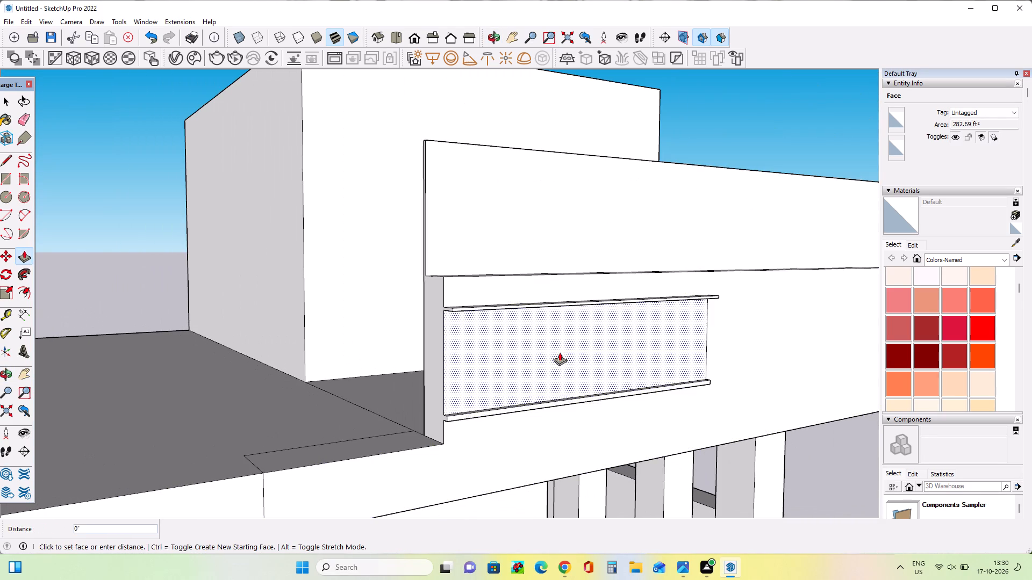
left_click(570, 362)
middle_click_drag(672, 461, 529, 461)
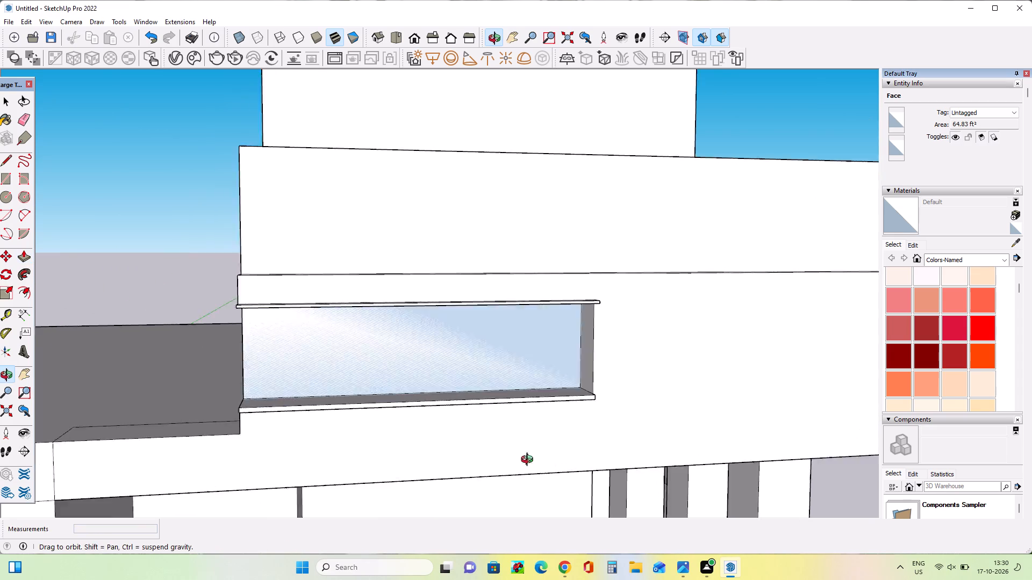
middle_click_drag(529, 461, 509, 463)
left_click(604, 407)
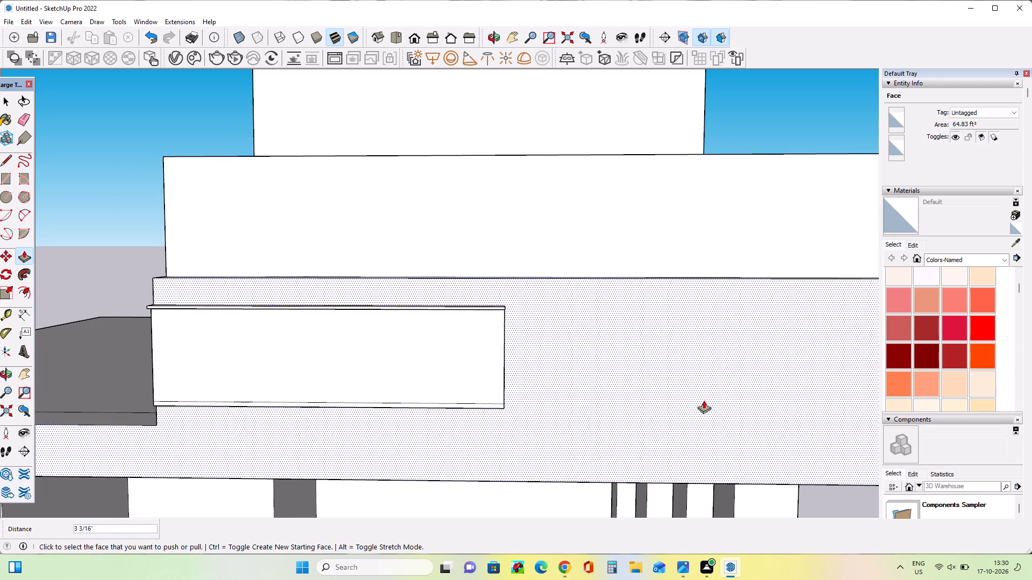
Examine the modelled front panel and the reference image's balcony and upper floors from several viewpoints.
middle_click_drag(701, 402, 481, 465)
middle_click_drag(480, 397, 656, 408)
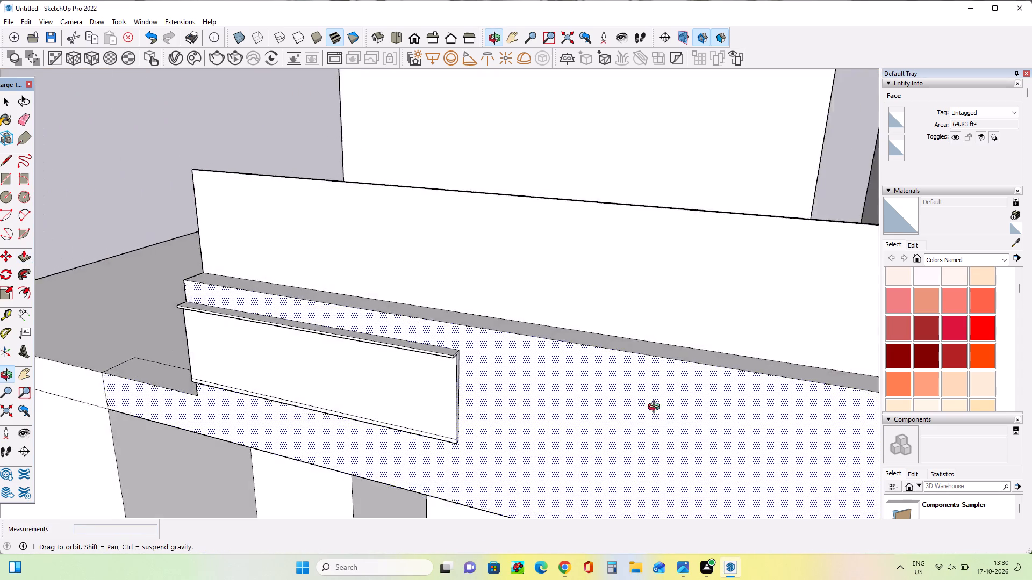
middle_click_drag(656, 408, 688, 408)
scroll(688, 408, "down", 11)
scroll(235, 474, "up", 5)
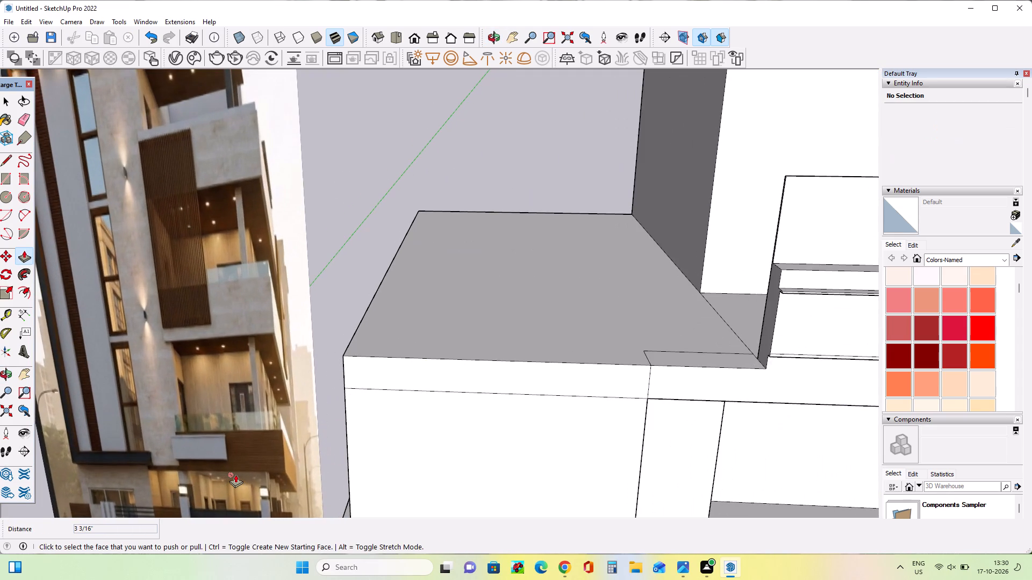
scroll(235, 474, "down", 11)
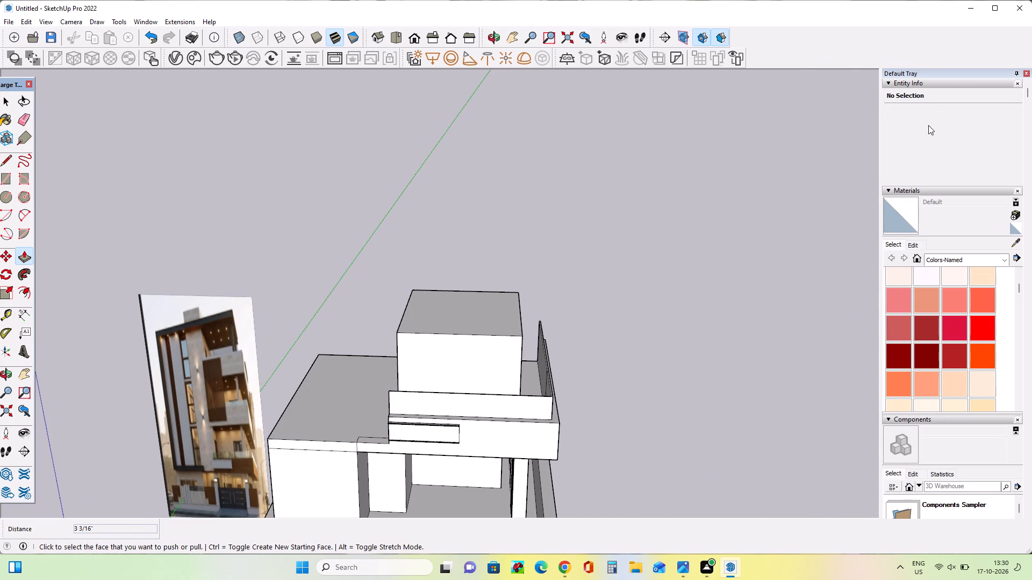
middle_click_drag(871, 107, 887, 128)
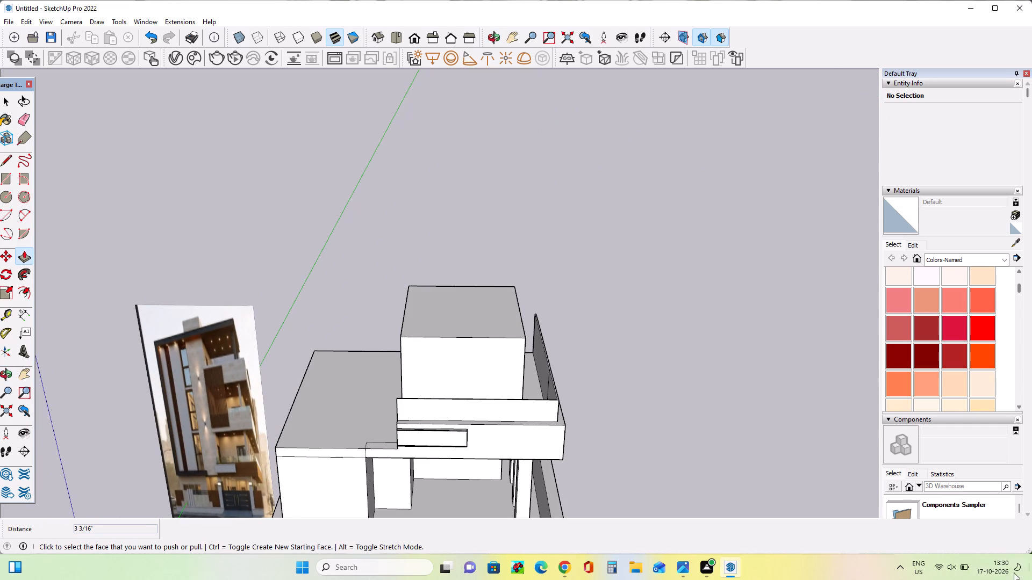
Pull the lower side roof up 20' 3 5/8", level with the top of the adjoining upper block.
left_click(280, 427)
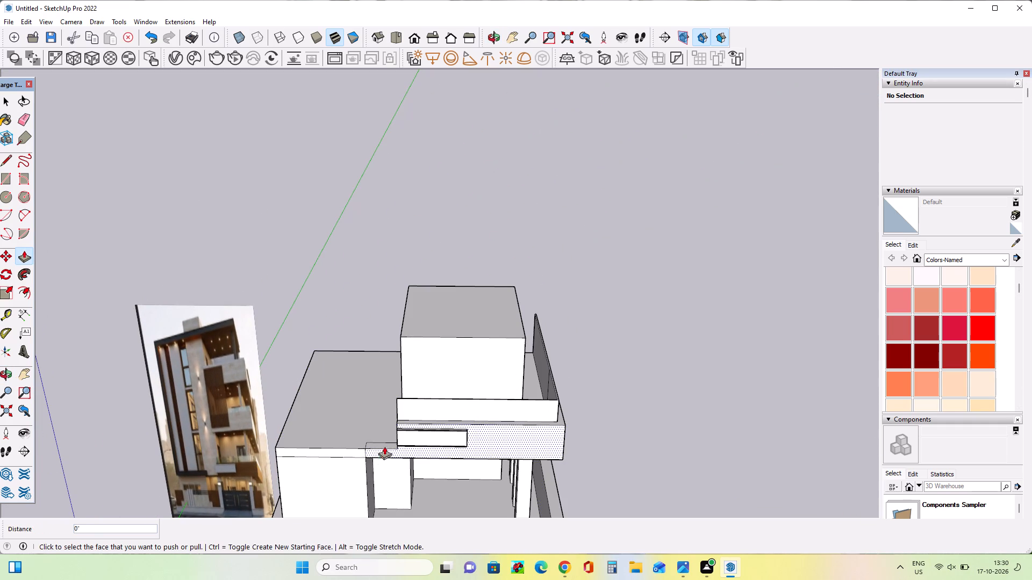
middle_click_drag(383, 406, 453, 349)
scroll(453, 349, "down", 2)
middle_click_drag(460, 376, 462, 399)
left_click(364, 403)
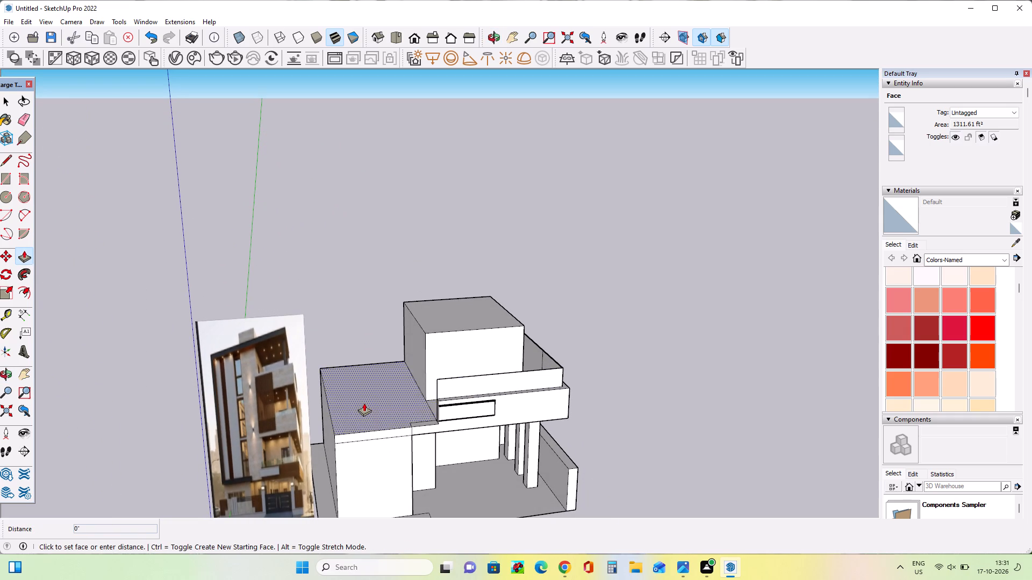
left_click(423, 313)
Draw a rectangle on the top of the levelled roof.
middle_click_drag(484, 358, 375, 375)
middle_click_drag(500, 324, 541, 306)
scroll(438, 334, "up", 2)
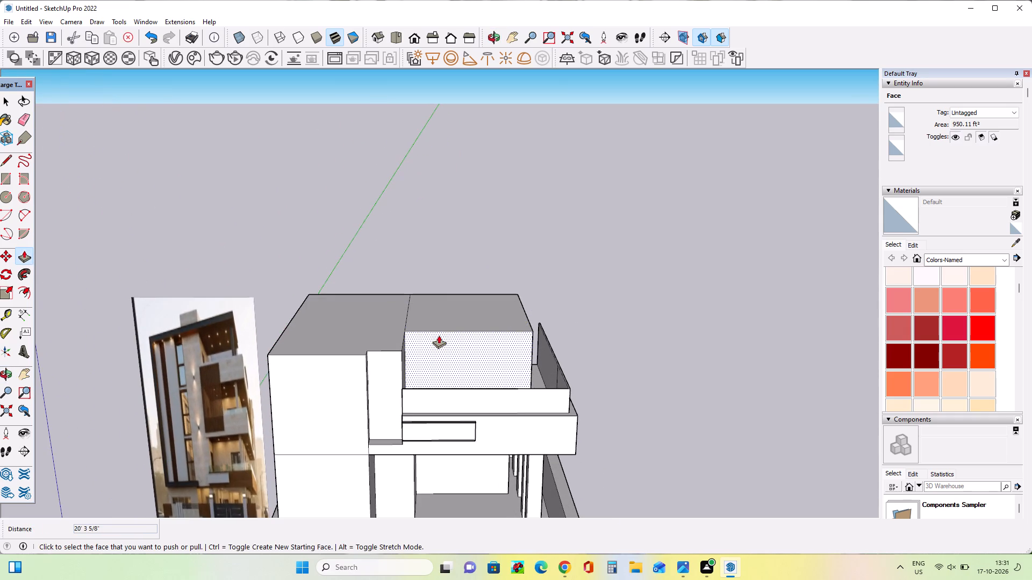
middle_click_drag(446, 345, 470, 339)
scroll(485, 363, "up", 3)
middle_click_drag(525, 375, 517, 445)
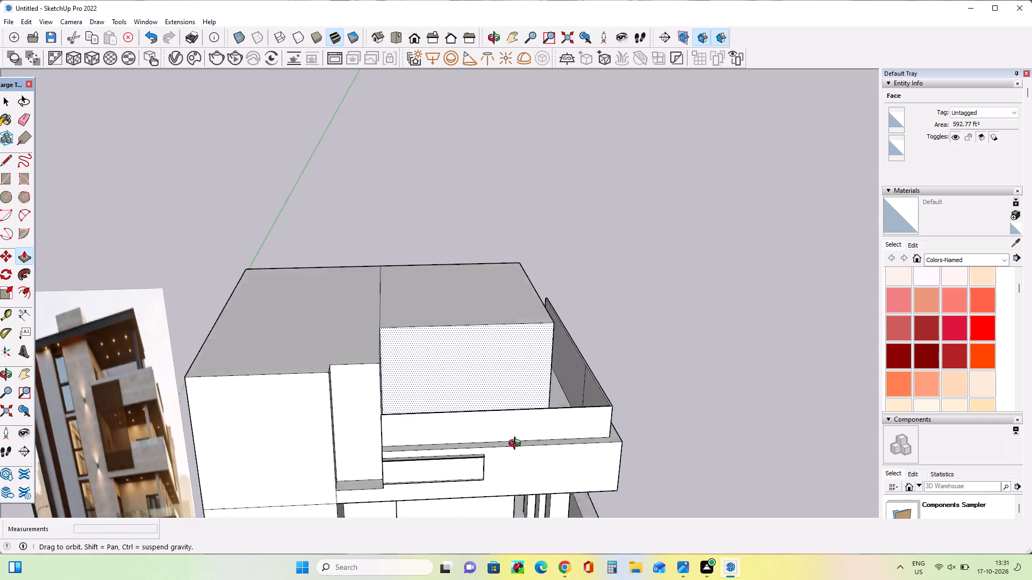
middle_click_drag(517, 445, 502, 498)
left_click(4, 183)
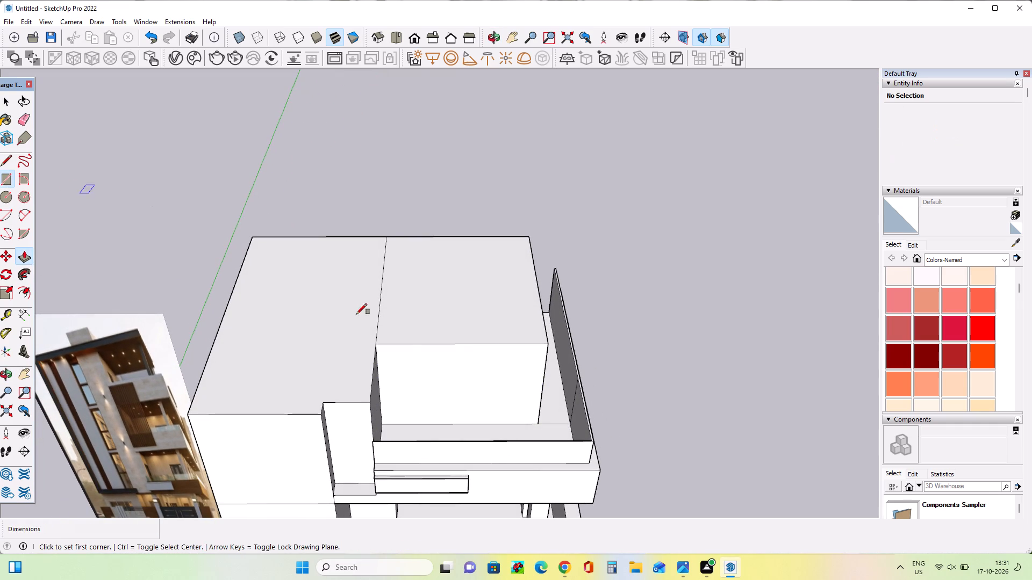
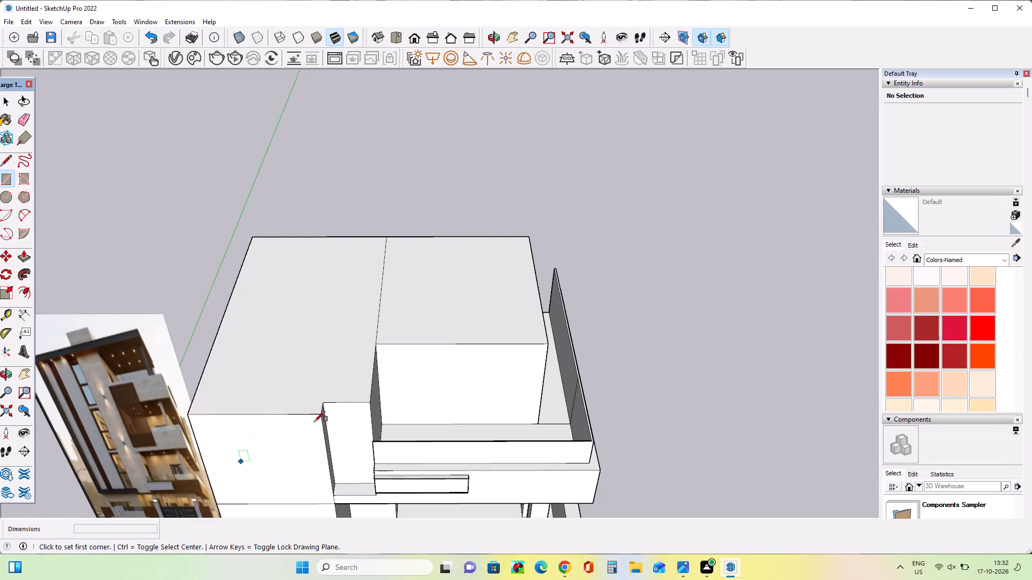
Examine the levelled roof, the recessed upper block and the balcony front from several viewpoints.
scroll(354, 400, "up", 6)
middle_click_drag(369, 396, 343, 267)
scroll(338, 237, "down", 5)
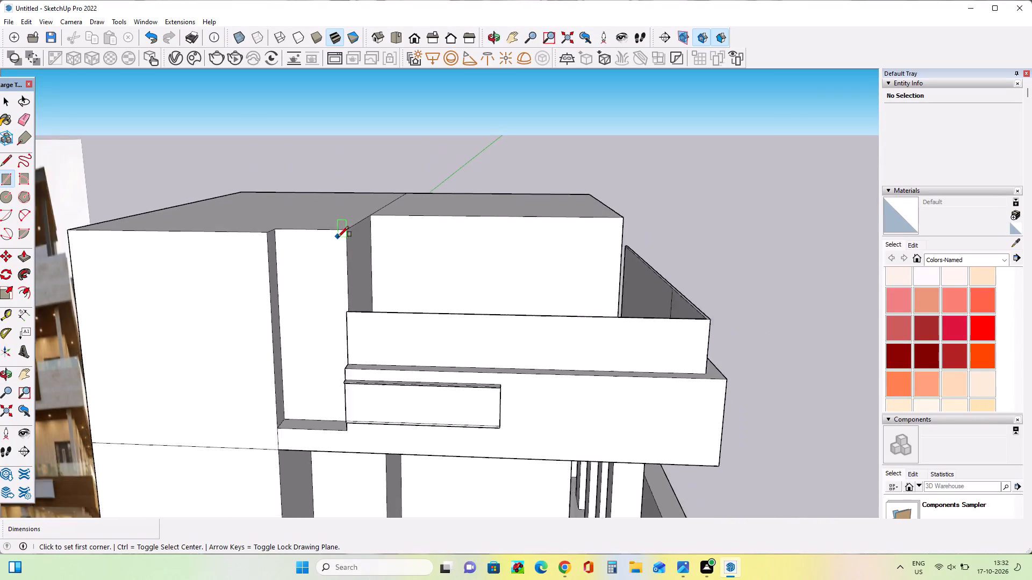
scroll(338, 237, "down", 2)
middle_click_drag(412, 364, 420, 383)
scroll(439, 277, "up", 2)
middle_click_drag(439, 278, 441, 281)
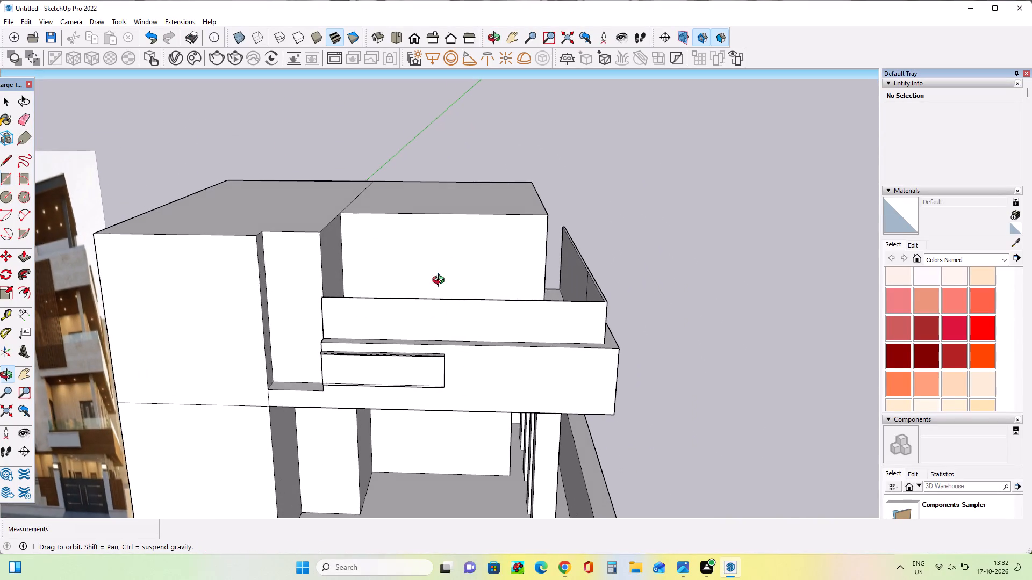
middle_click_drag(441, 281, 450, 301)
scroll(450, 301, "down", 2)
middle_click_drag(450, 302, 457, 322)
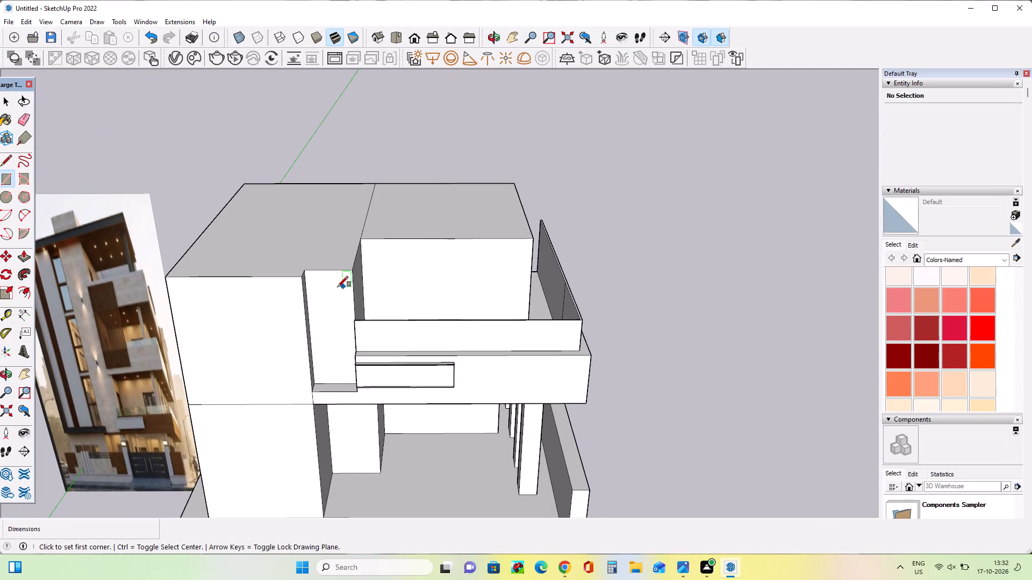
middle_click(459, 312)
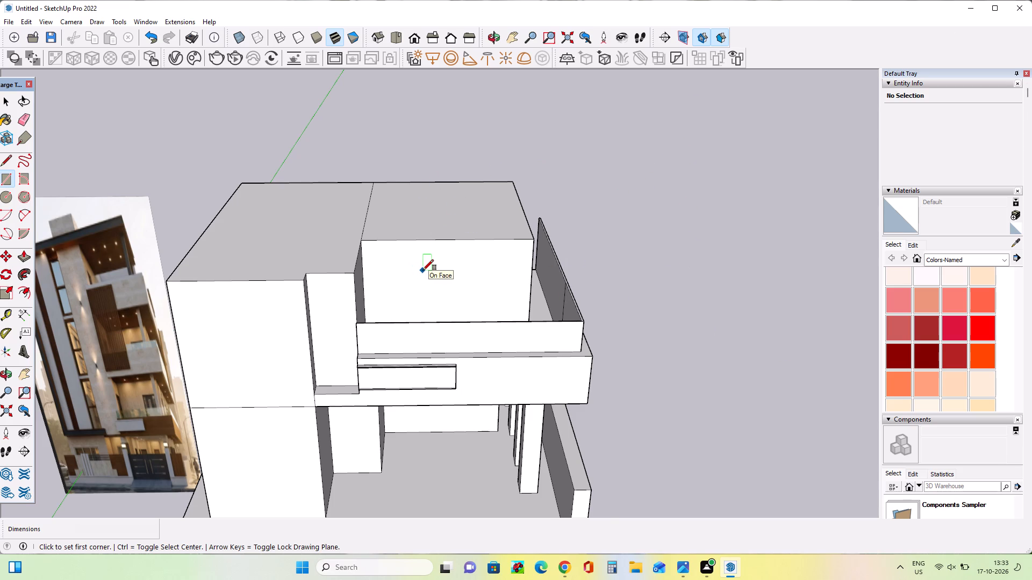
scroll(423, 270, "up", 2)
middle_click_drag(423, 270, 447, 260)
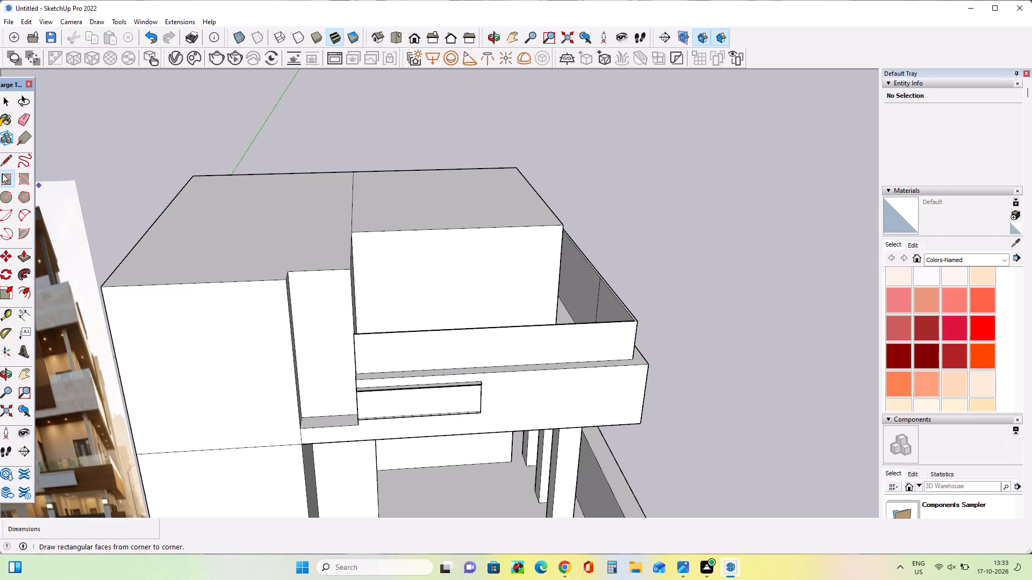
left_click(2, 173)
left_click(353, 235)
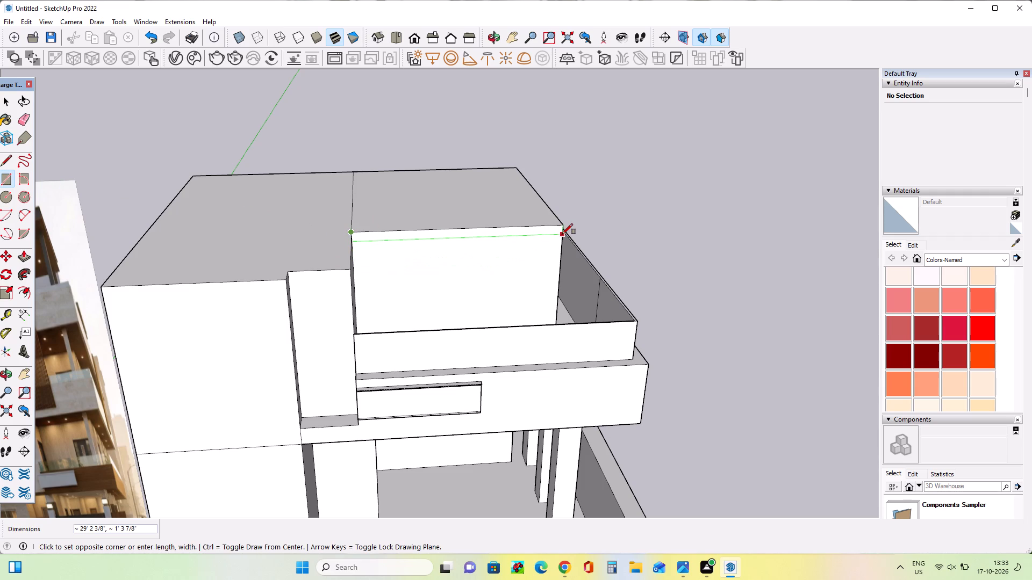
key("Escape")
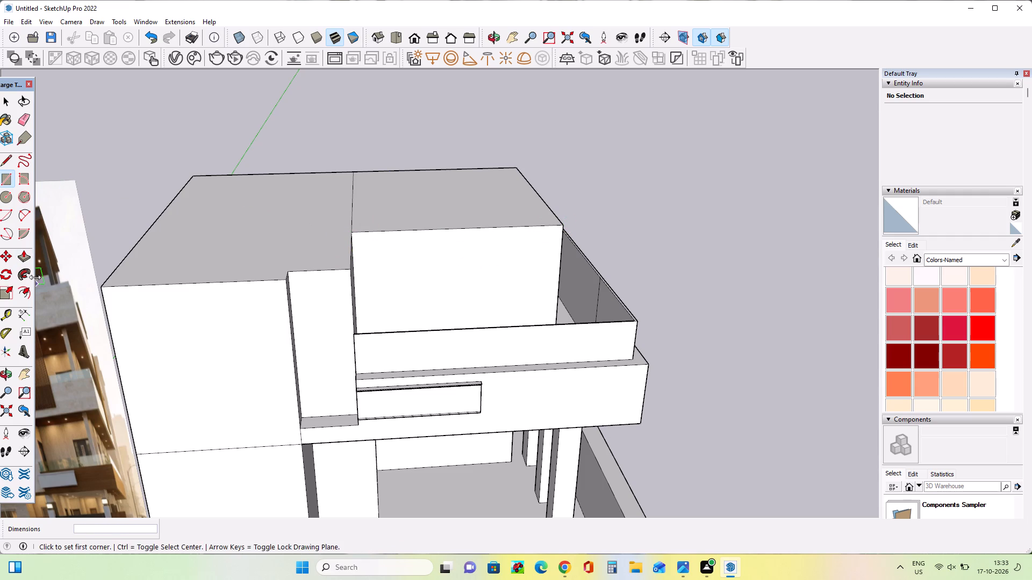
Pull the roof face above the recessed balcony block up 2' 2 3/4".
left_click(24, 261)
left_click(450, 208)
left_click(450, 193)
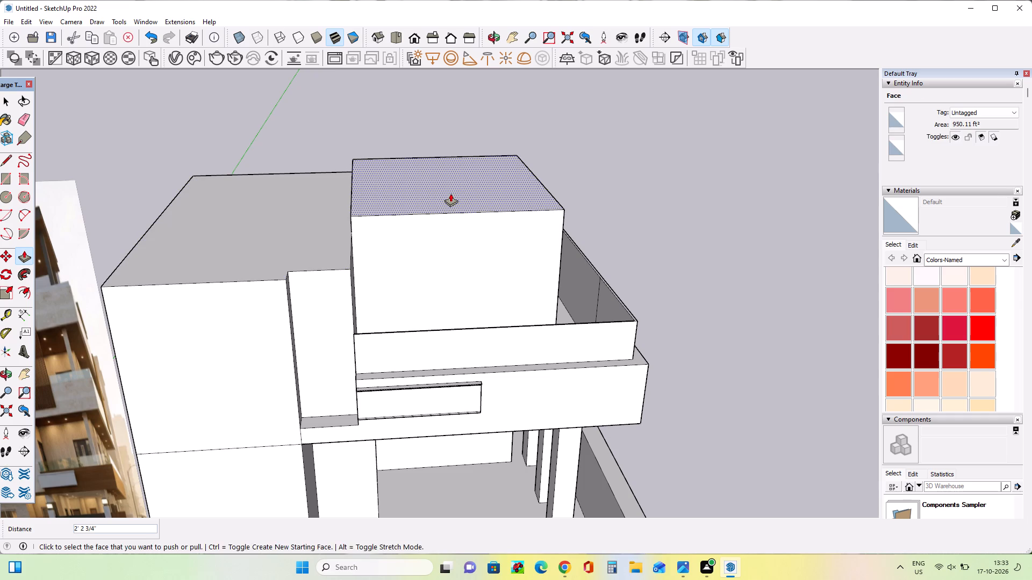
Draw a thin full-width rectangle along the top edge of the raised block's front face.
left_click(7, 183)
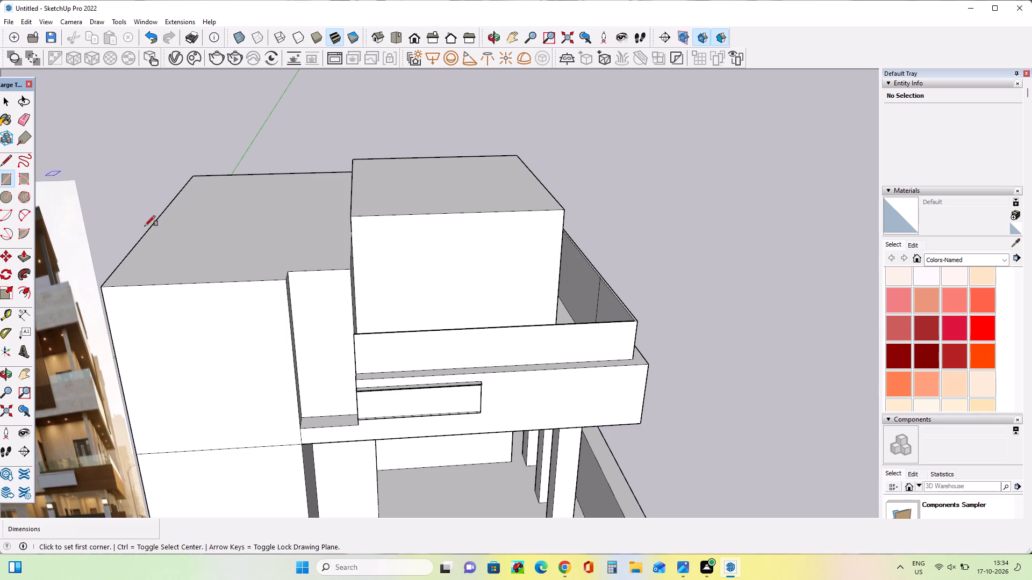
left_click(353, 216)
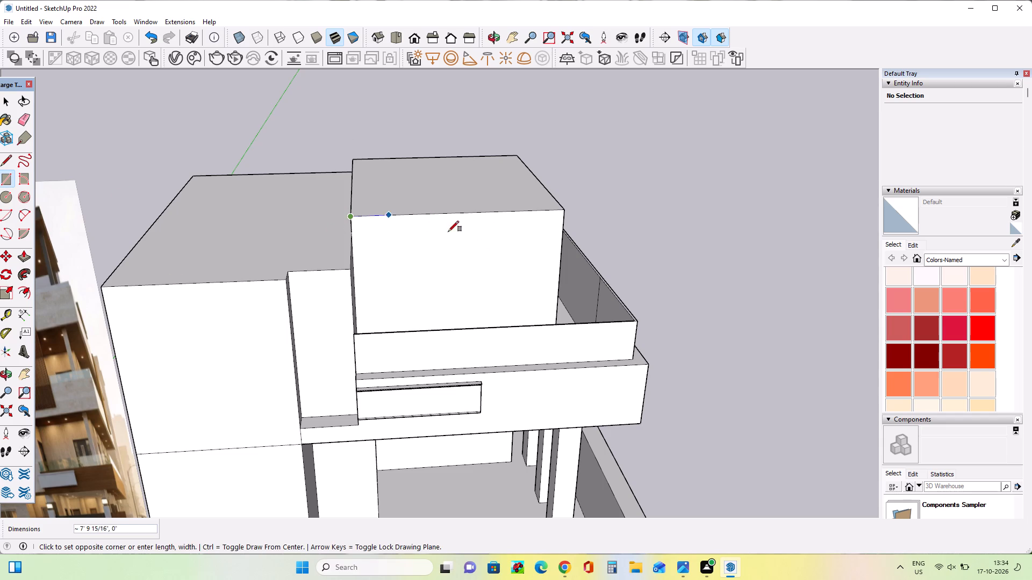
left_click(567, 219)
Pull the thin top strip outward about 14' 3 3/4" to form a roof slab overhanging the balcony.
scroll(559, 247, "down", 3)
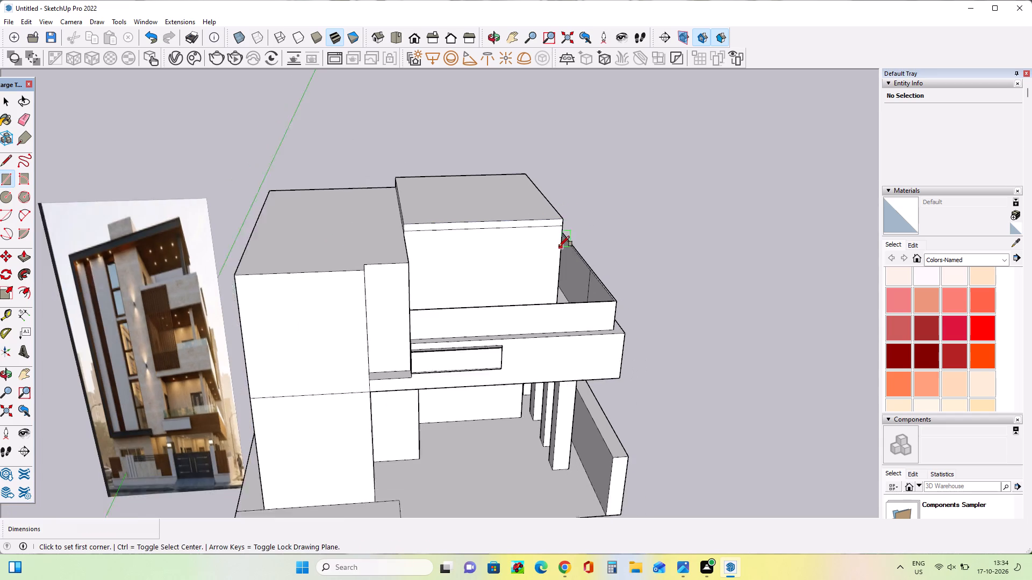
scroll(559, 247, "down", 1)
middle_click_drag(559, 247, 558, 234)
left_click(26, 259)
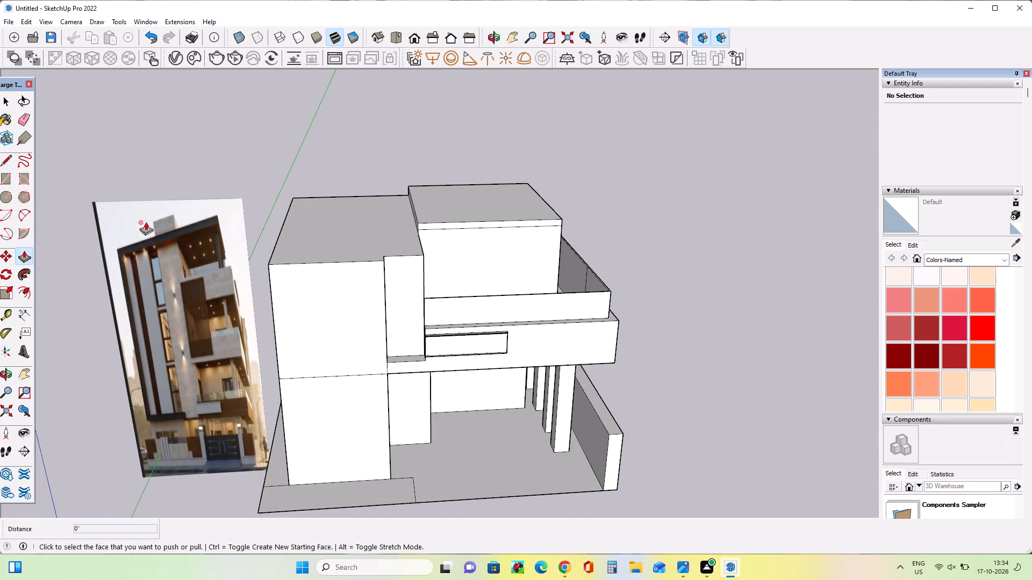
left_click(557, 223)
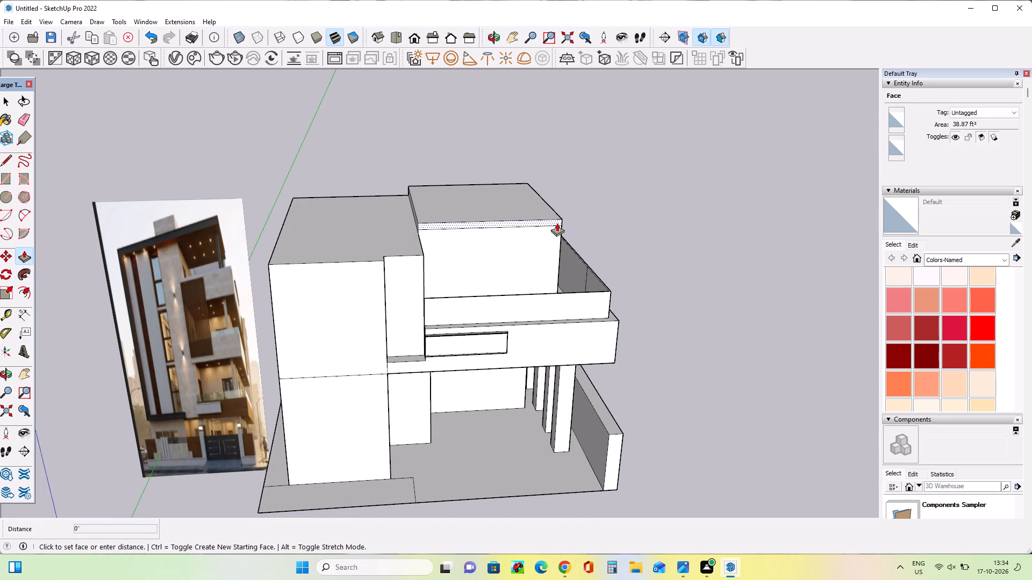
left_click(577, 293)
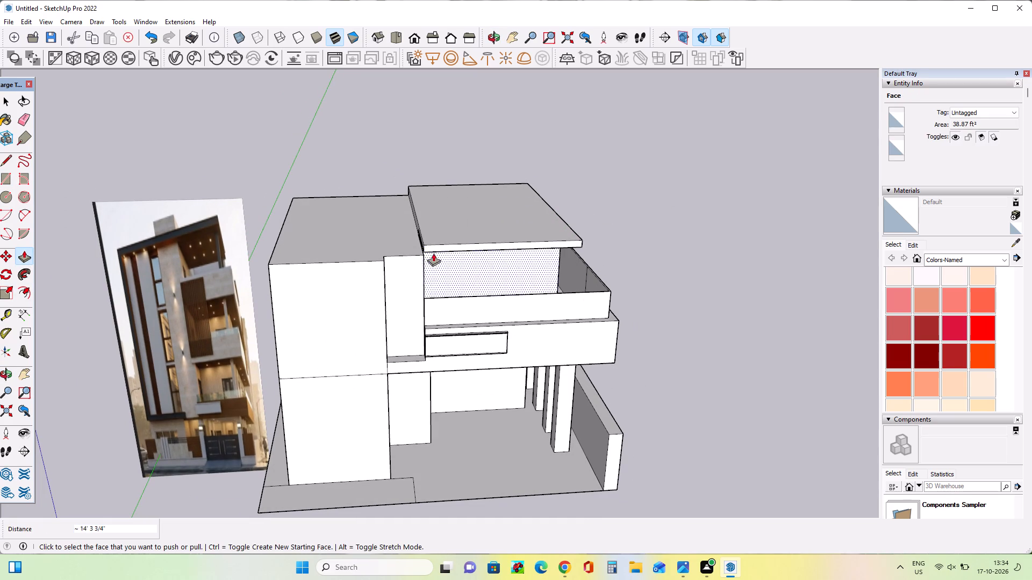
Examine the overhanging slab and compare it with the reference image's balconies and upper floors from several viewpoints.
scroll(436, 244, "up", 4)
middle_click_drag(434, 254, 483, 227)
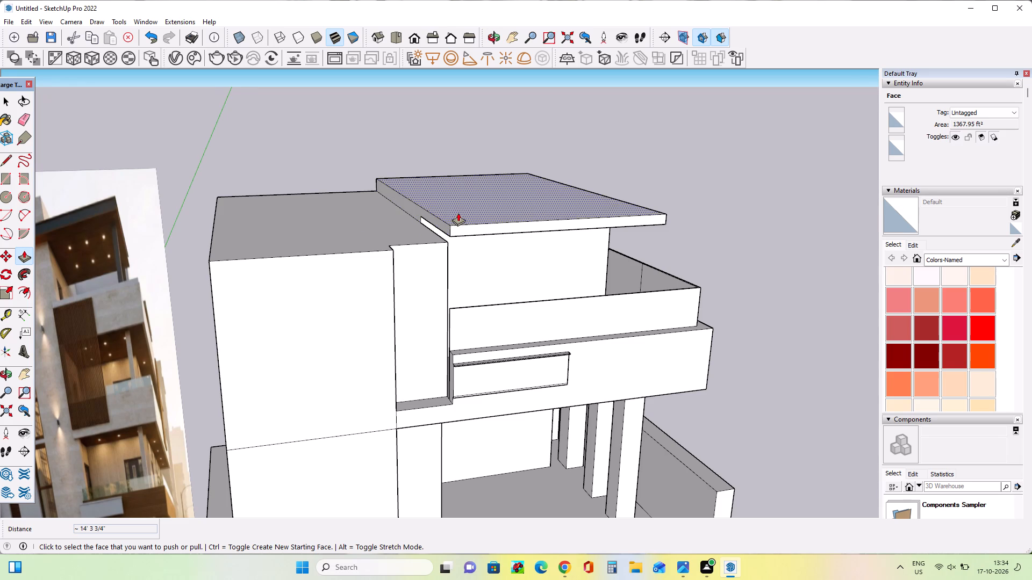
scroll(458, 213, "down", 2)
middle_click_drag(527, 252, 482, 237)
scroll(181, 380, "up", 13)
middle_click_drag(181, 380, 166, 383)
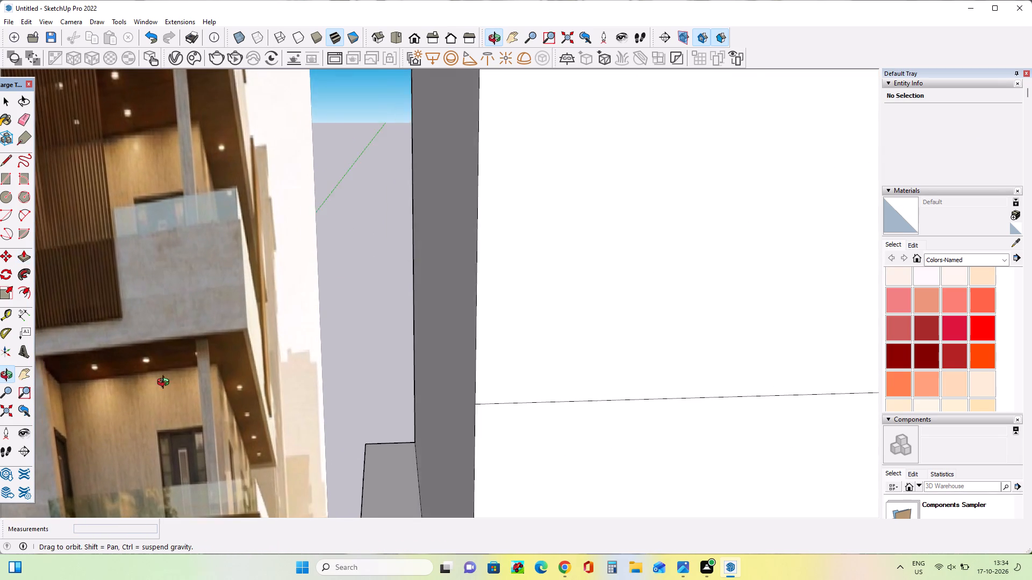
middle_click_drag(166, 383, 131, 394)
scroll(131, 394, "down", 10)
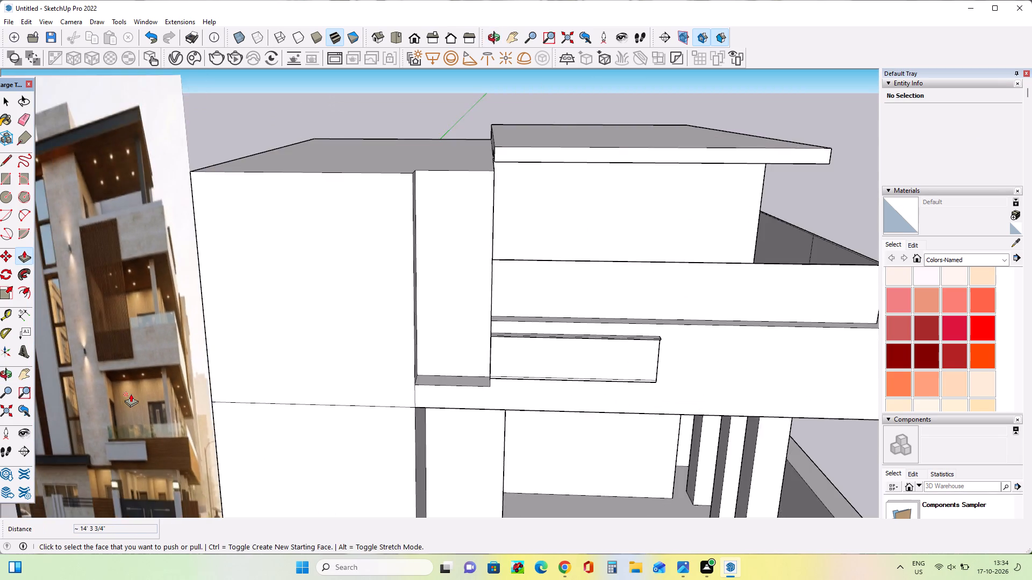
scroll(131, 394, "down", 8)
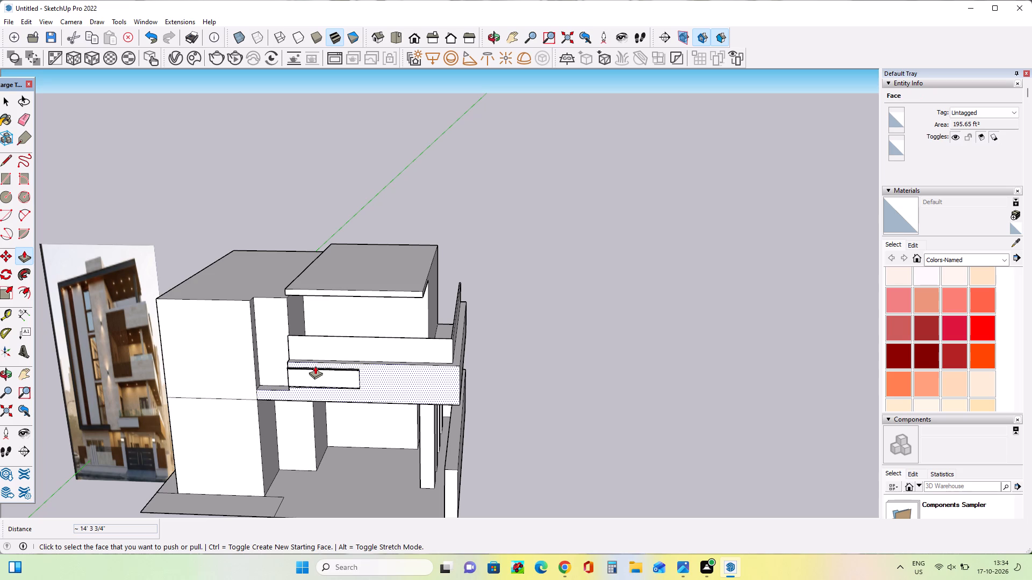
middle_click_drag(431, 281, 494, 281)
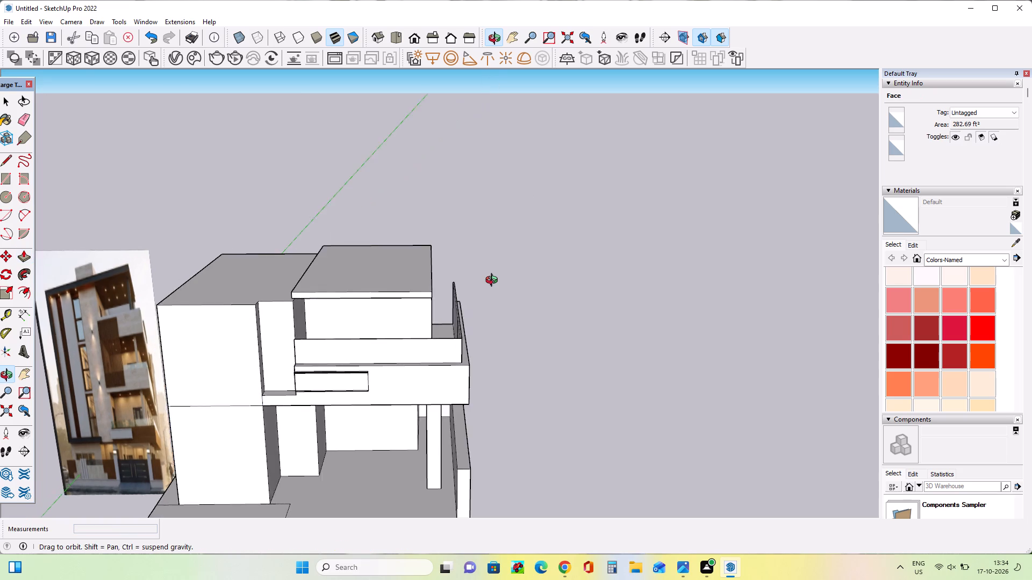
middle_click_drag(494, 281, 509, 293)
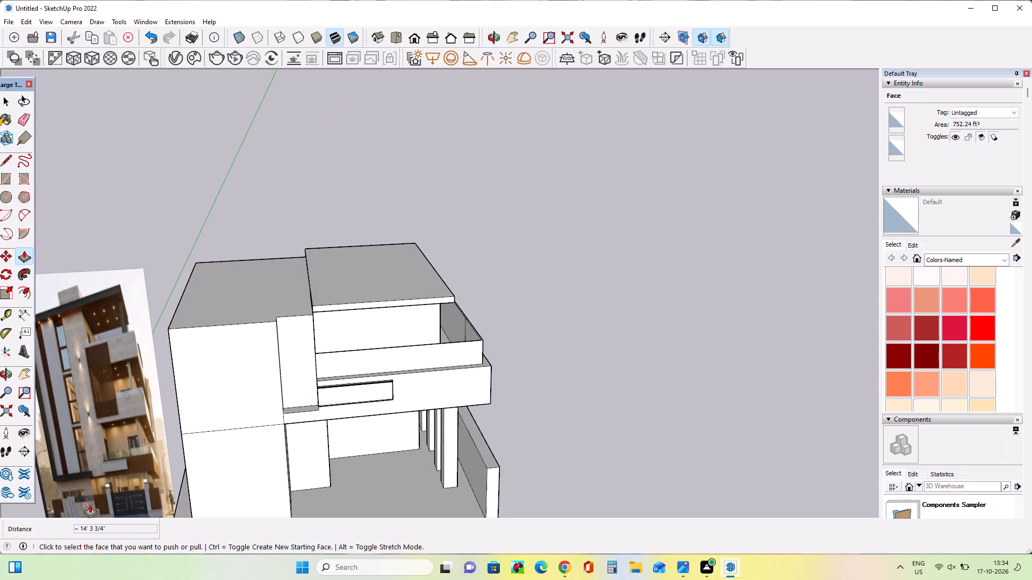
scroll(111, 471, "up", 3)
middle_click_drag(110, 465, 99, 395)
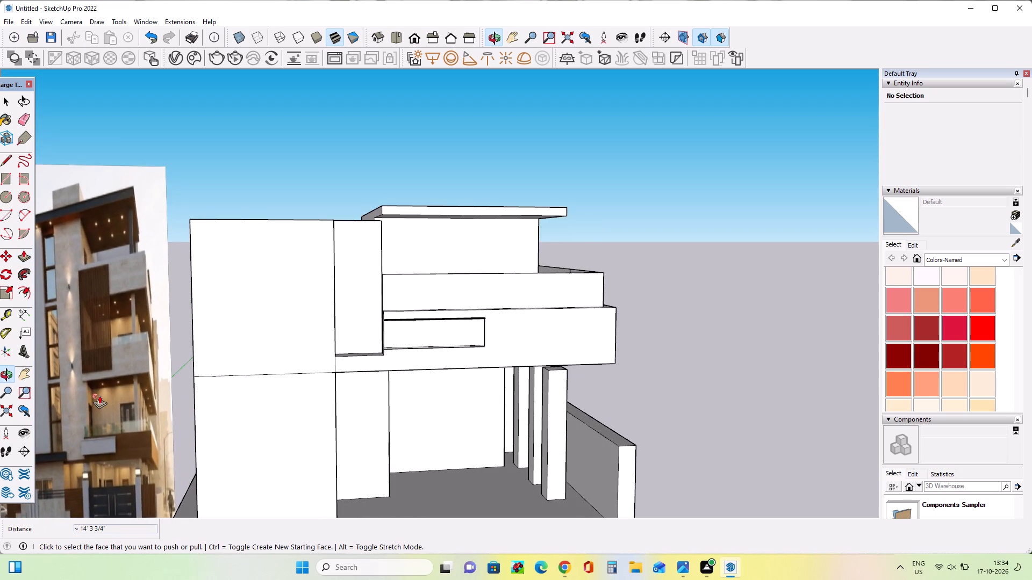
scroll(99, 395, "down", 3)
middle_click_drag(246, 388, 242, 422)
middle_click_drag(388, 267, 394, 289)
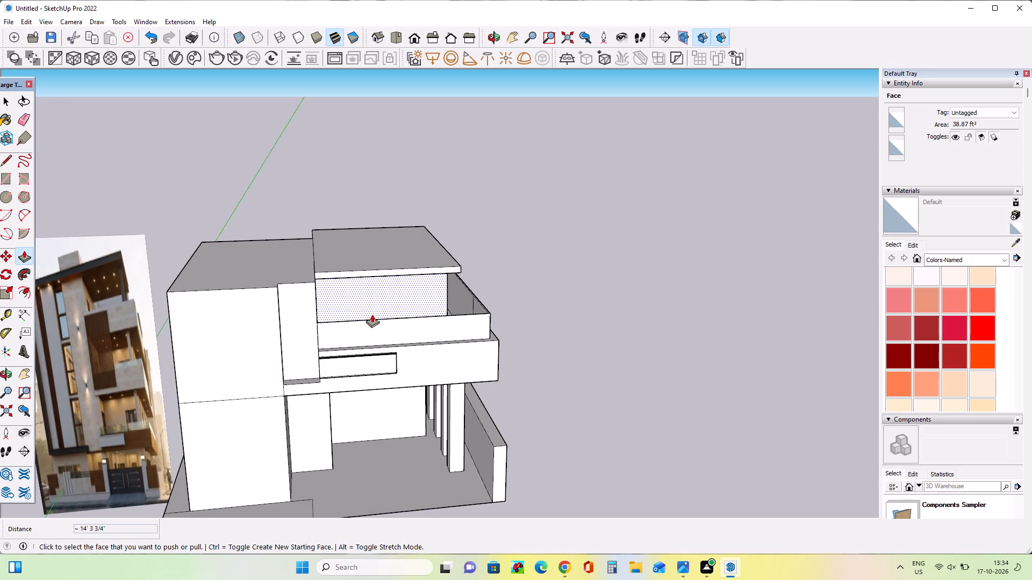
middle_click_drag(372, 315, 379, 336)
Pull the overhanging slab's top face up 15' 6 11/16" to form the next floor's projecting block.
left_click(372, 262)
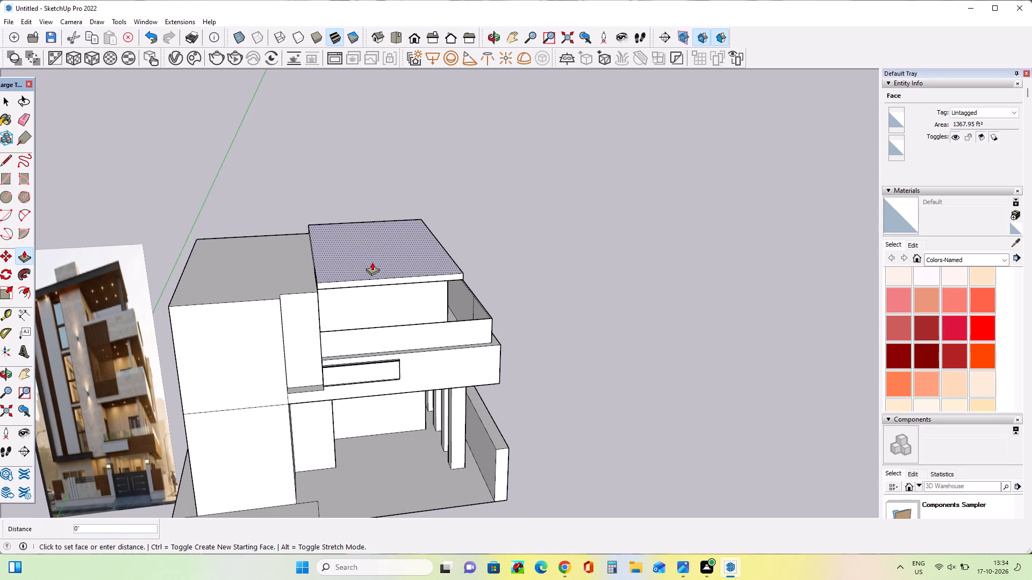
left_click(373, 190)
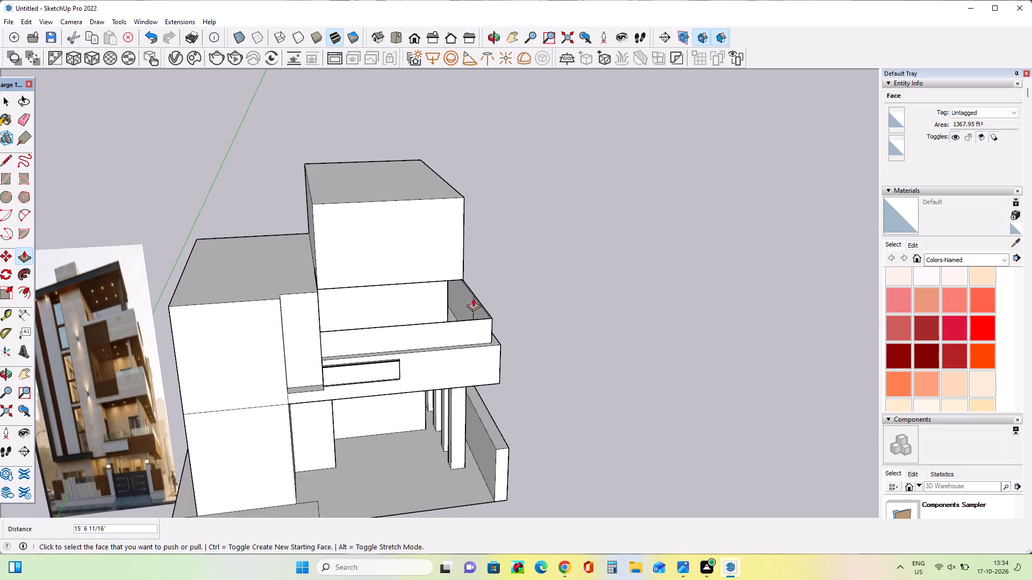
Pull the adjoining lower roof up 17' 9 7/16", level with the top of the projecting block.
middle_click_drag(470, 299, 477, 304)
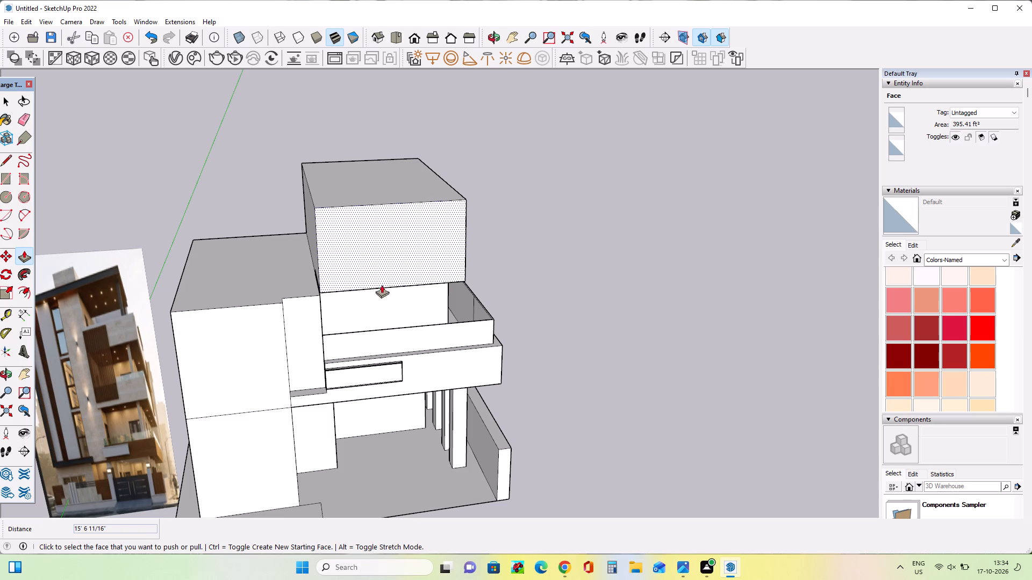
left_click(283, 282)
left_click(349, 192)
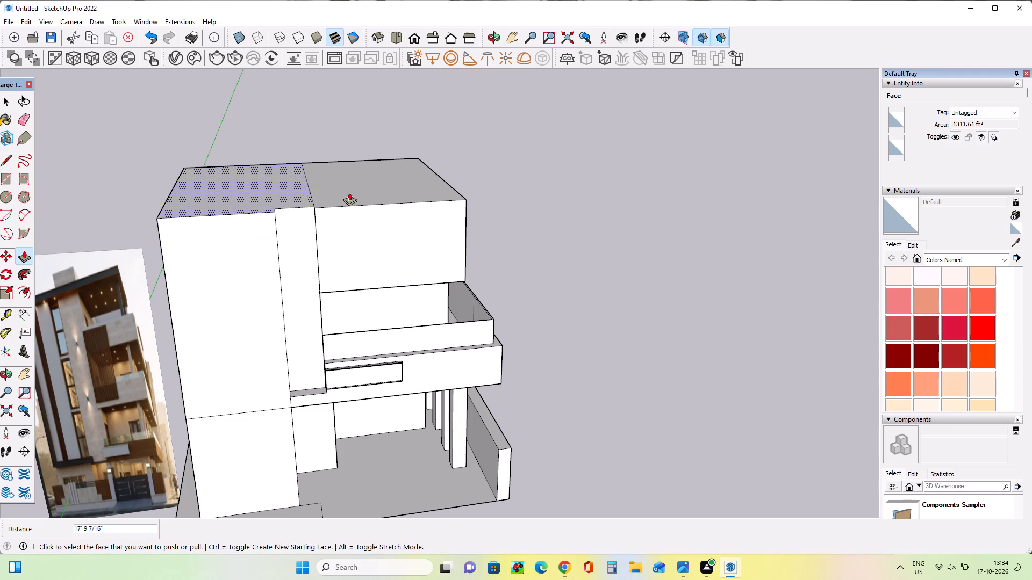
Draw a rectangle about 29' 2 3/8" by 6' 6 13/16" across the lower part of the projecting block's front face.
middle_click_drag(333, 324, 332, 289)
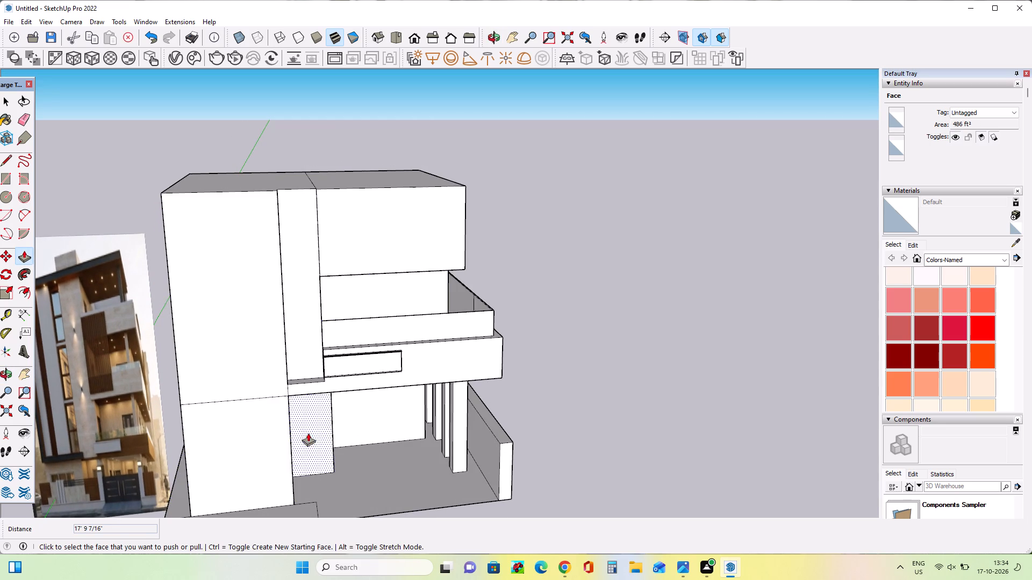
scroll(434, 400, "down", 3)
middle_click_drag(462, 390, 432, 395)
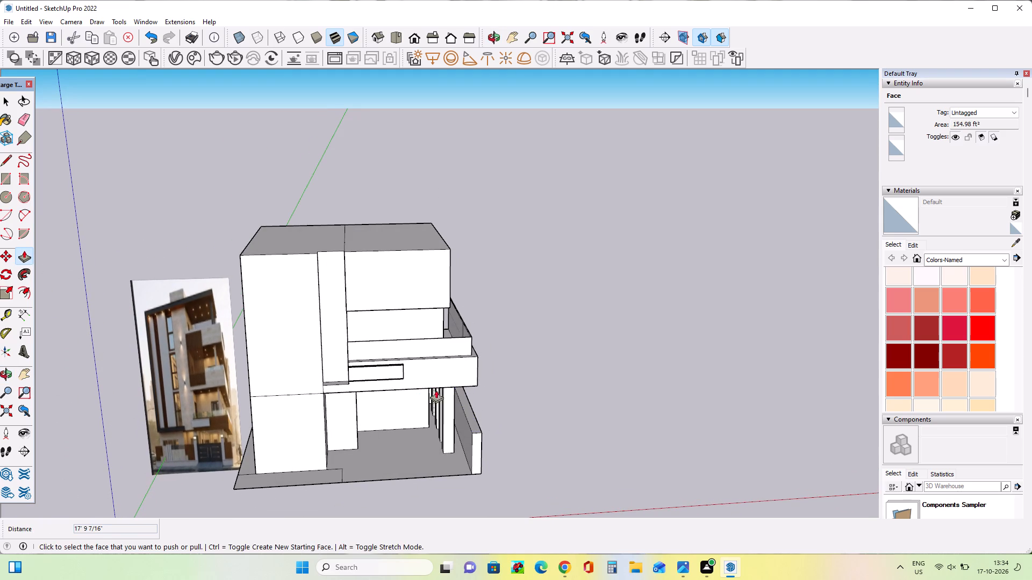
scroll(424, 258, "up", 3)
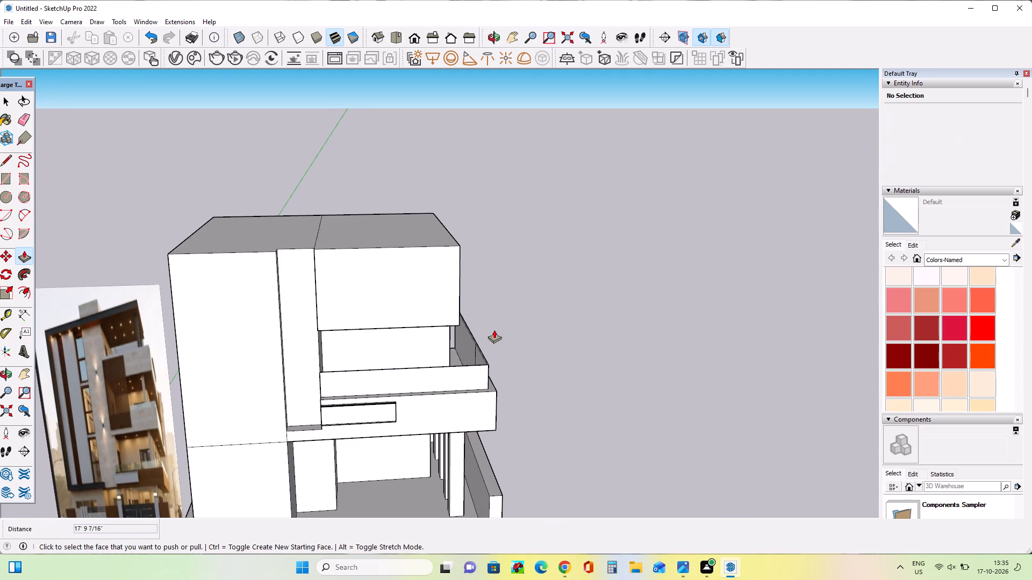
middle_click_drag(350, 329, 377, 325)
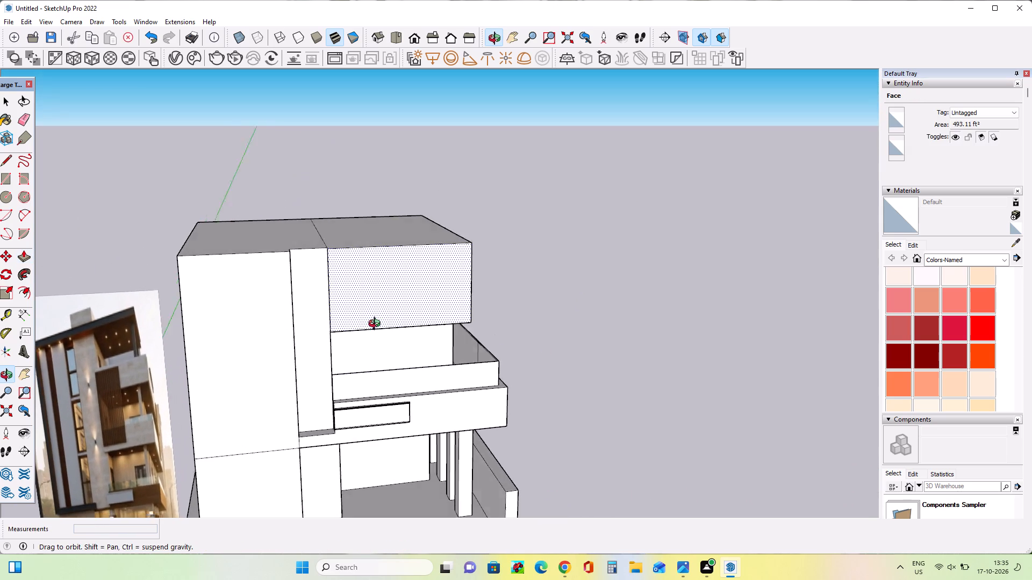
middle_click_drag(377, 325, 345, 273)
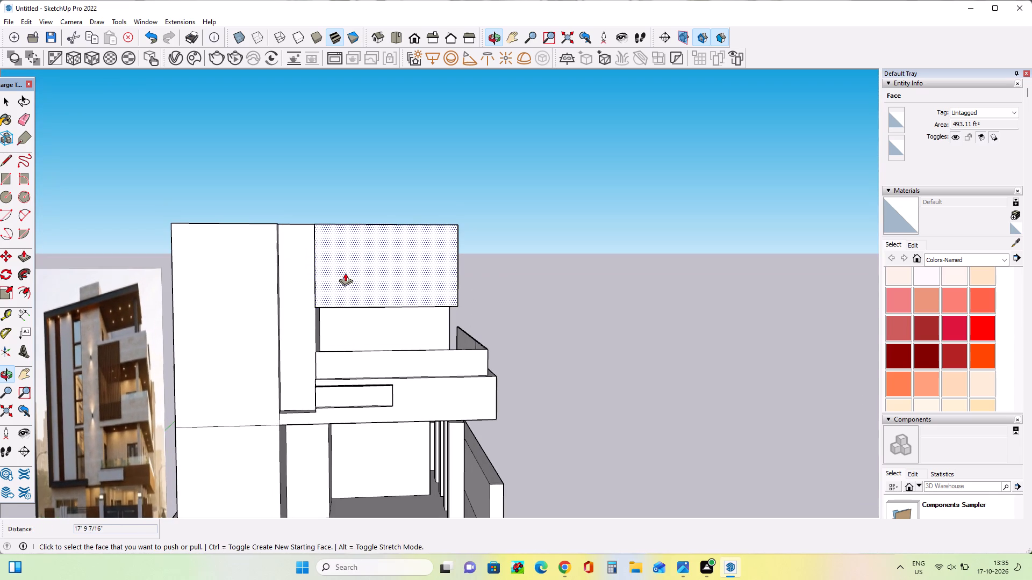
middle_click_drag(406, 300, 360, 396)
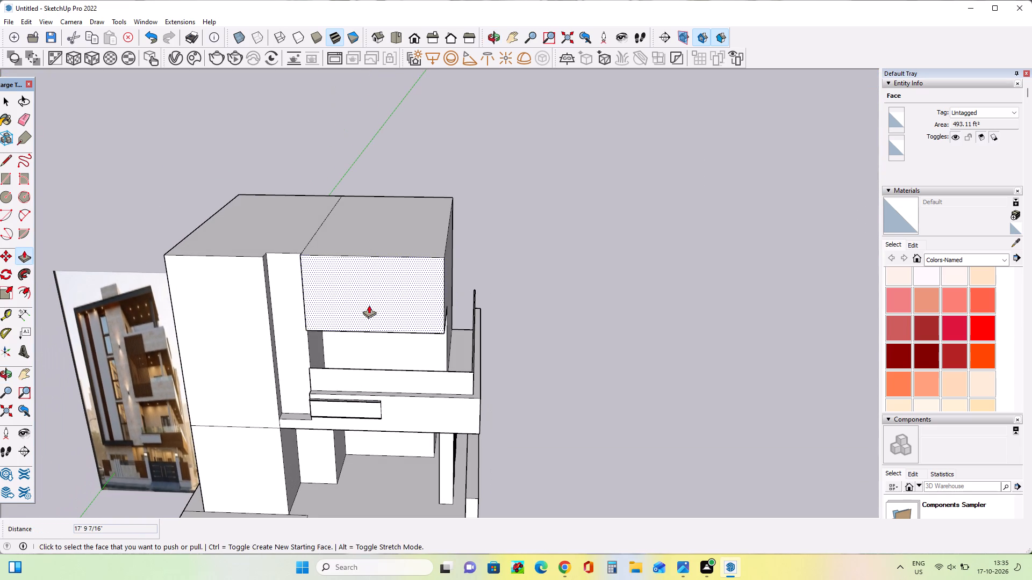
left_click(4, 178)
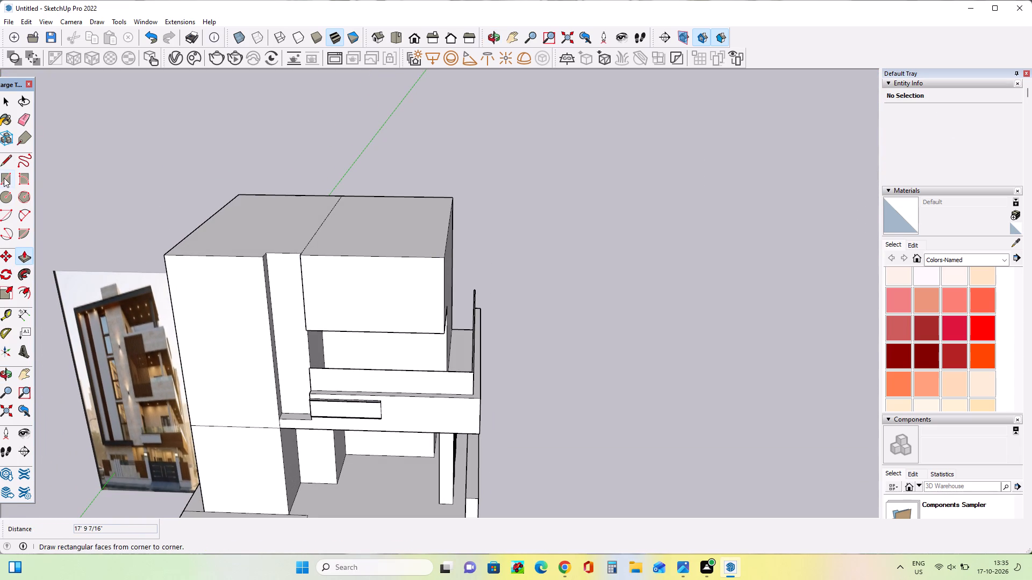
left_click(306, 302)
left_click(442, 329)
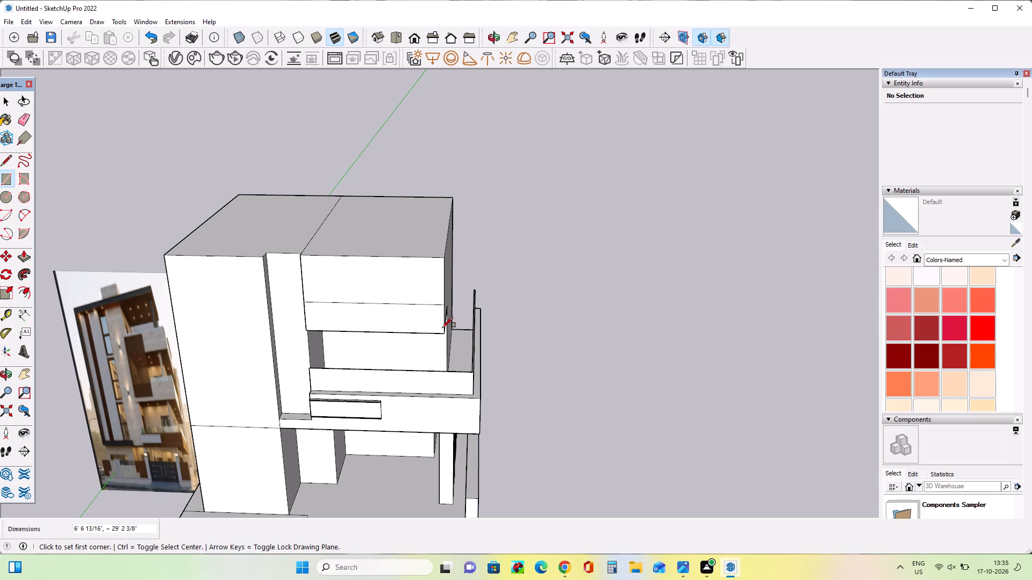
Push the projecting block's upper front face back about 1', and a further 21' 9 5/8", to recess it above the rectangle.
left_click(17, 255)
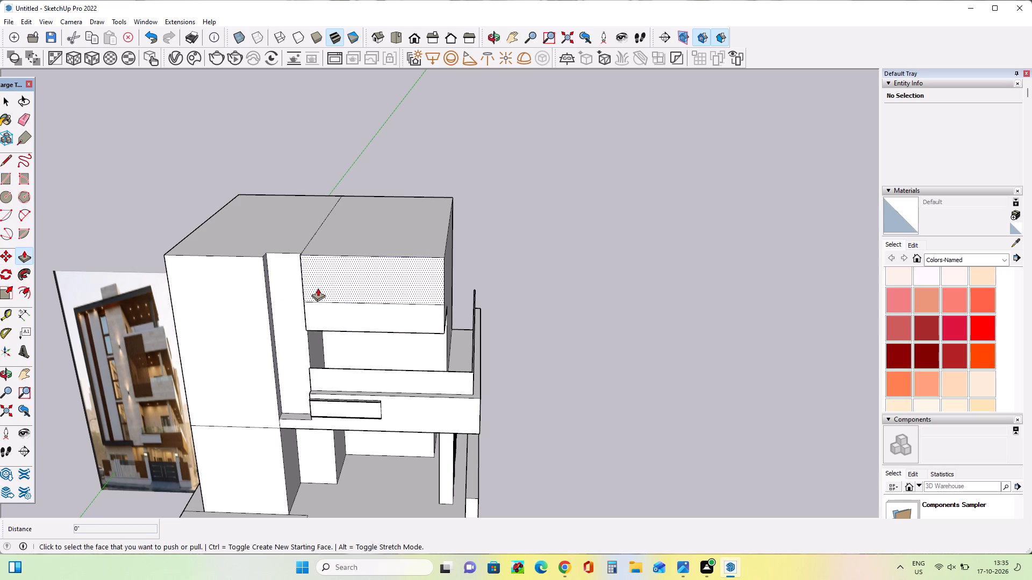
left_click(336, 282)
left_click(374, 274)
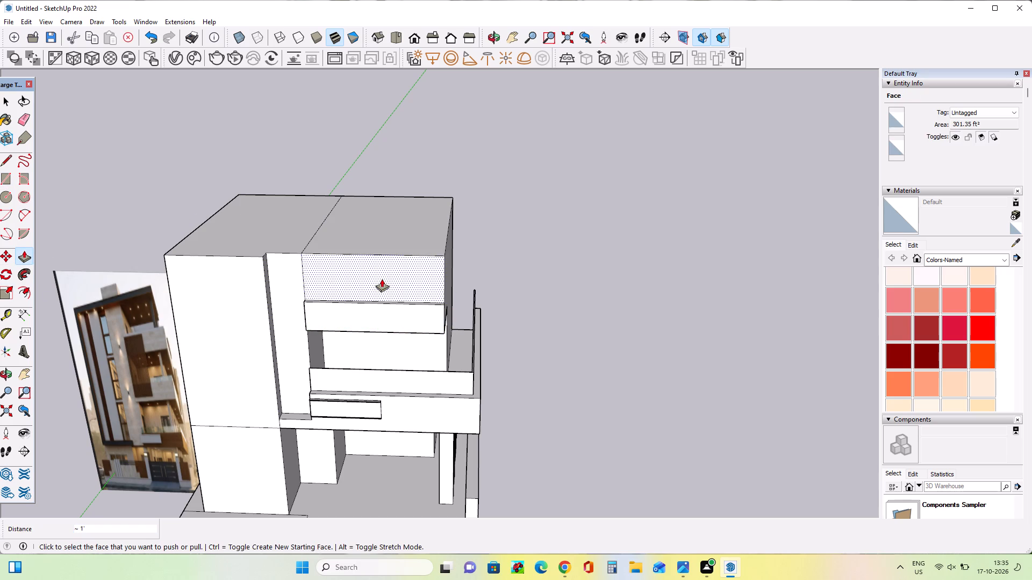
left_click(382, 279)
left_click(395, 245)
Lower the recessed rear block's roof by 10' 3 7/8", level with the top of the projecting block.
middle_click_drag(388, 342, 393, 329)
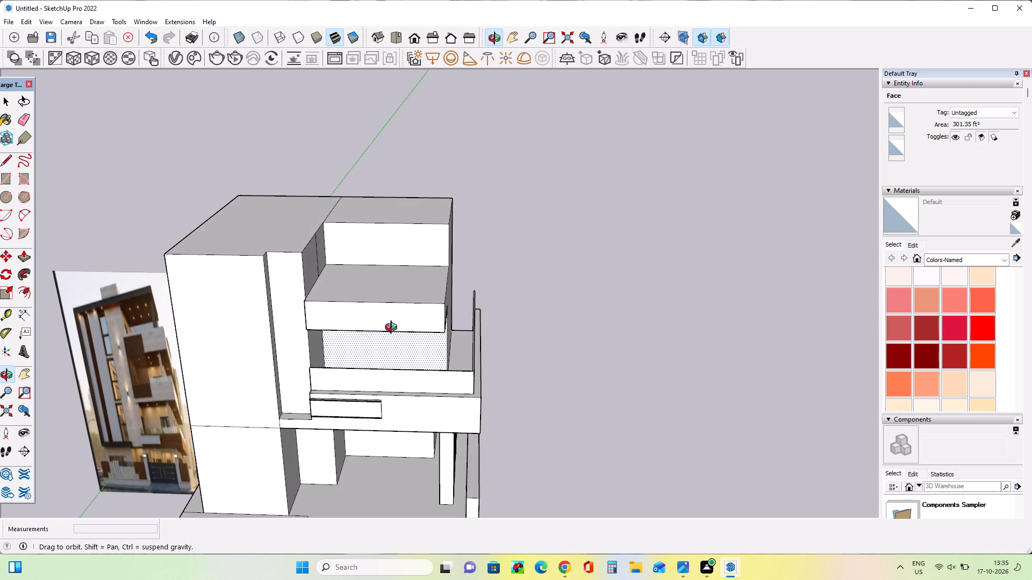
middle_click_drag(393, 329, 435, 249)
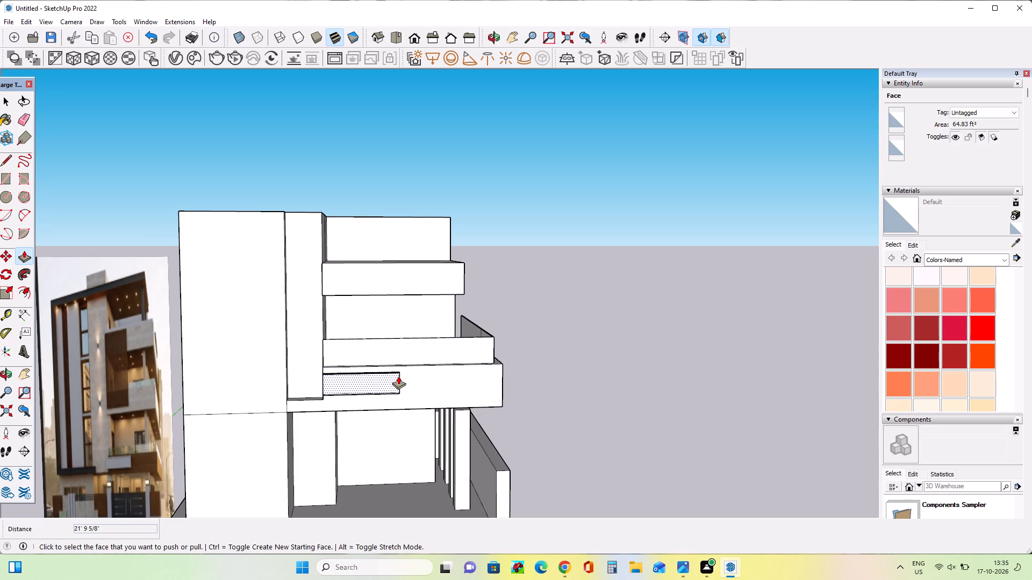
middle_click_drag(407, 339, 403, 420)
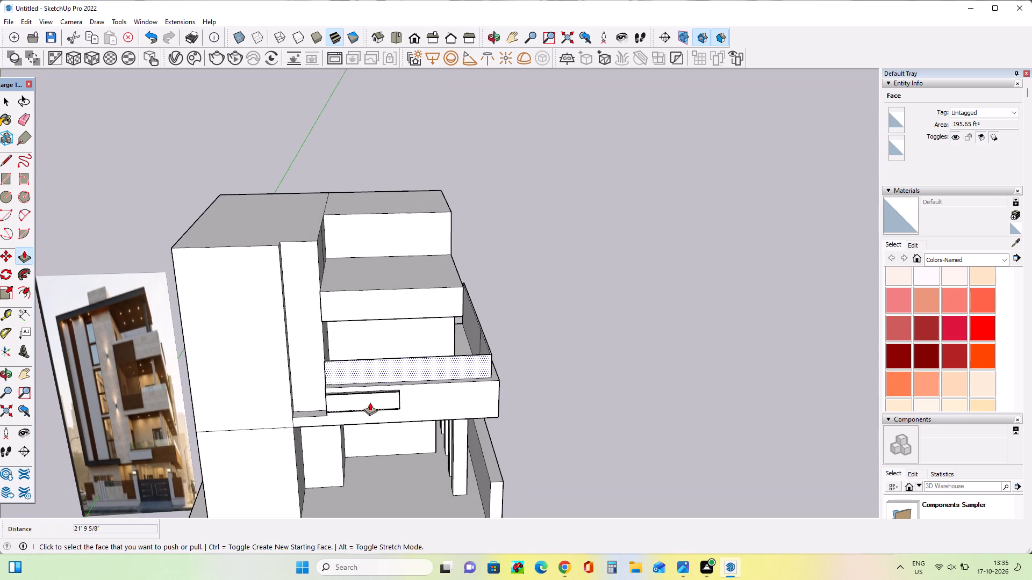
left_click(371, 202)
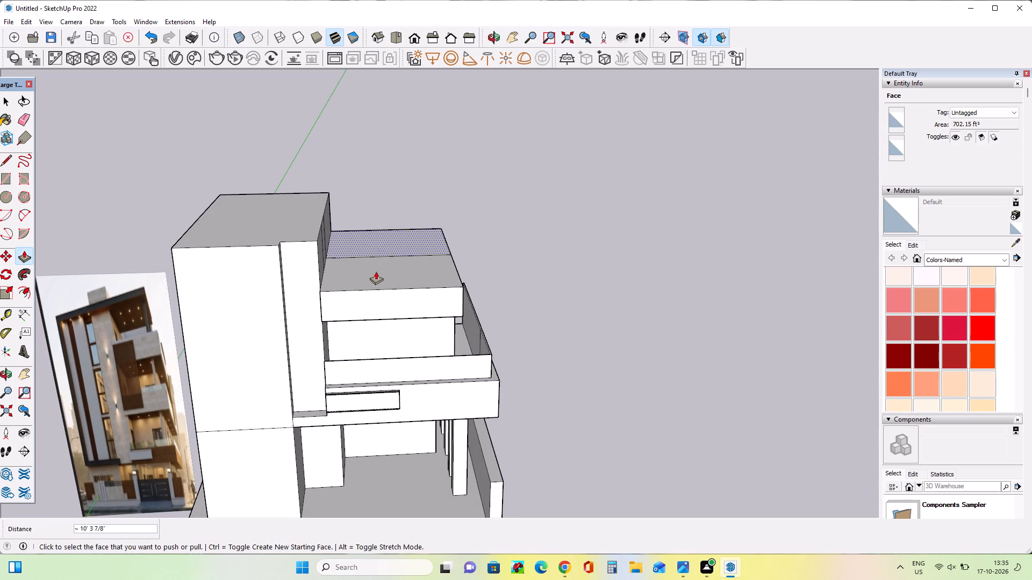
left_click(376, 271)
Lower the projecting block's top and the adjoining rear roof by 3' 5 3/16", keeping both level.
middle_click_drag(405, 255, 353, 339)
left_click(377, 277)
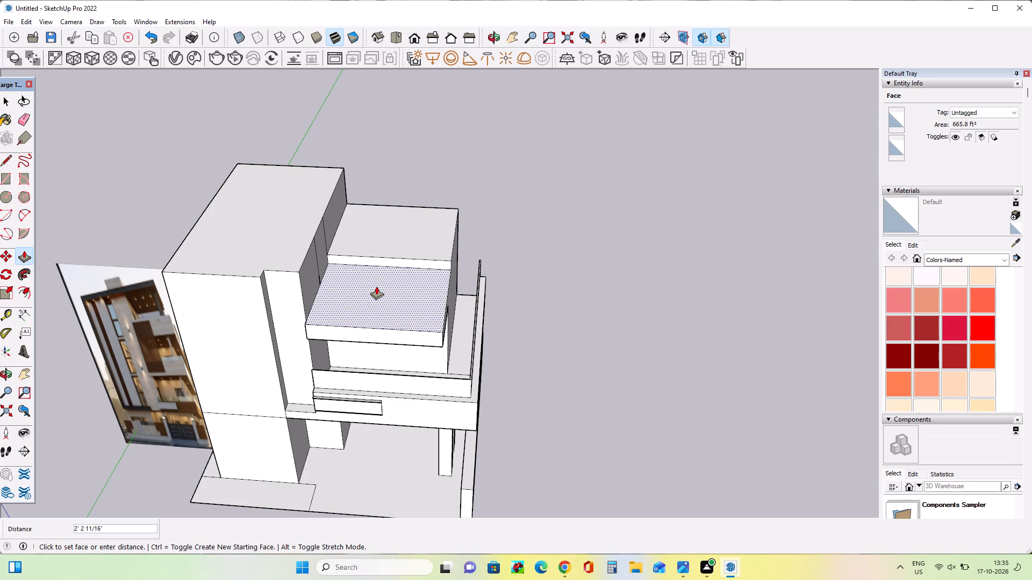
left_click(376, 289)
left_click(386, 236)
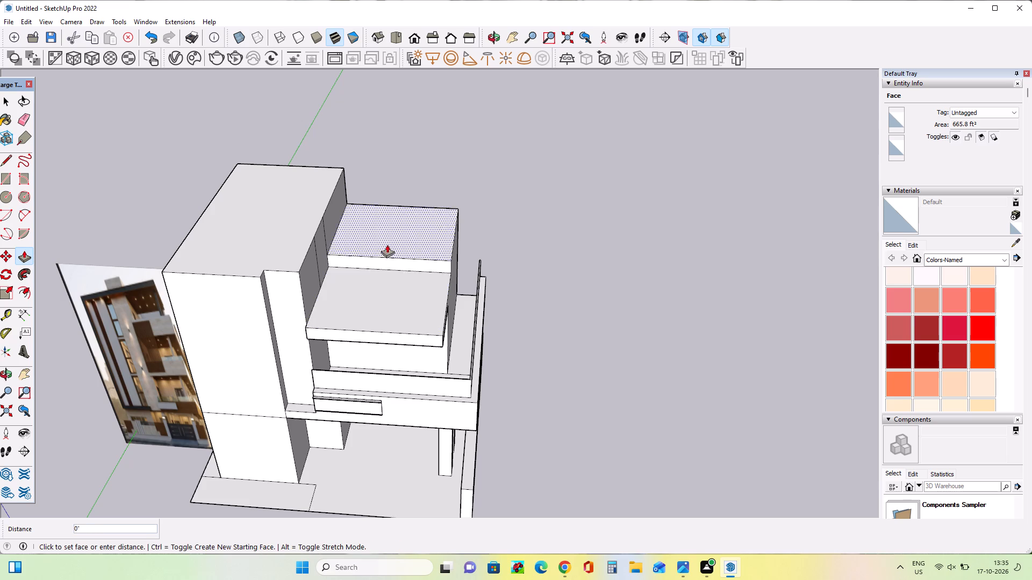
left_click(356, 280)
Lower the projecting slab's top and the adjoining rear roof by another 1' 10 13/16", thinning the overhang.
middle_click_drag(350, 299, 399, 217)
scroll(391, 271, "up", 3)
middle_click_drag(386, 287, 371, 286)
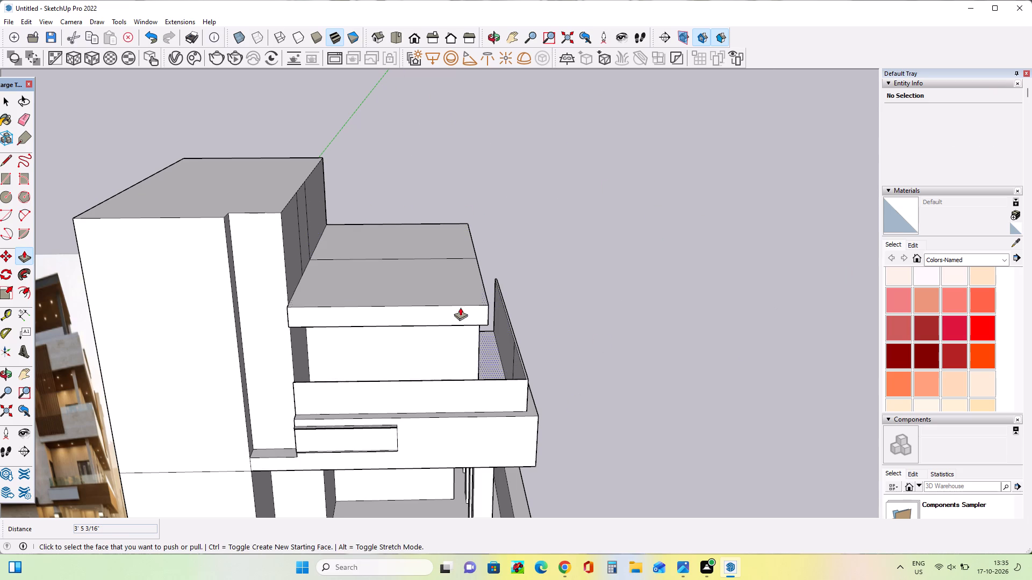
middle_click_drag(418, 308, 458, 308)
scroll(458, 308, "down", 4)
middle_click_drag(458, 309, 467, 332)
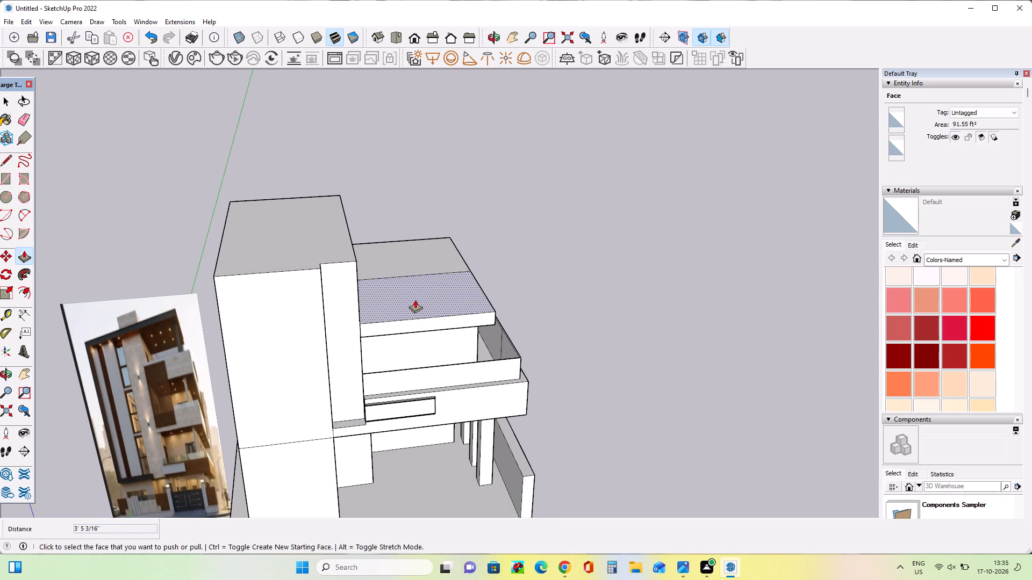
left_click(415, 295)
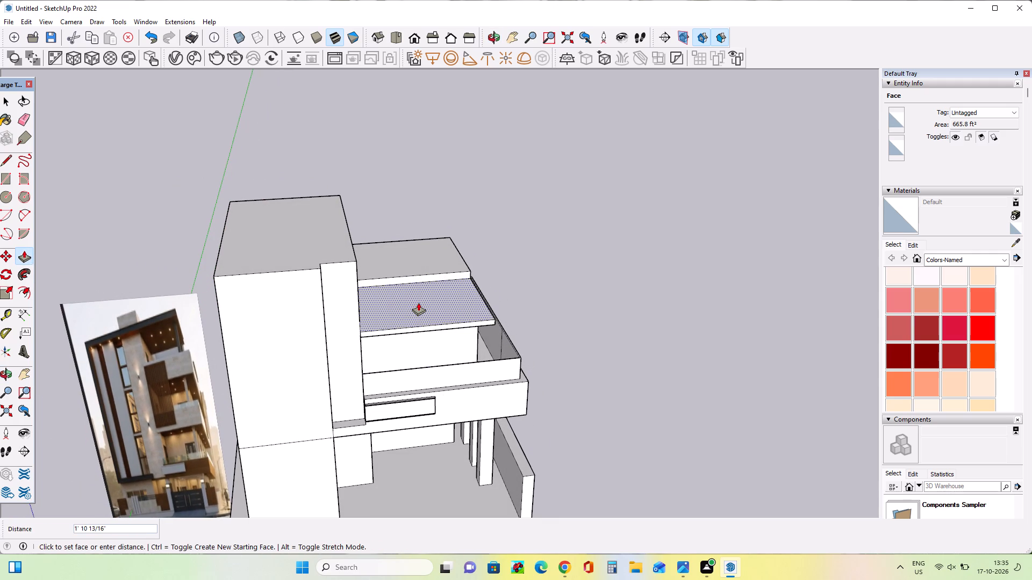
left_click(418, 302)
middle_click_drag(522, 318, 407, 354)
left_click(446, 264)
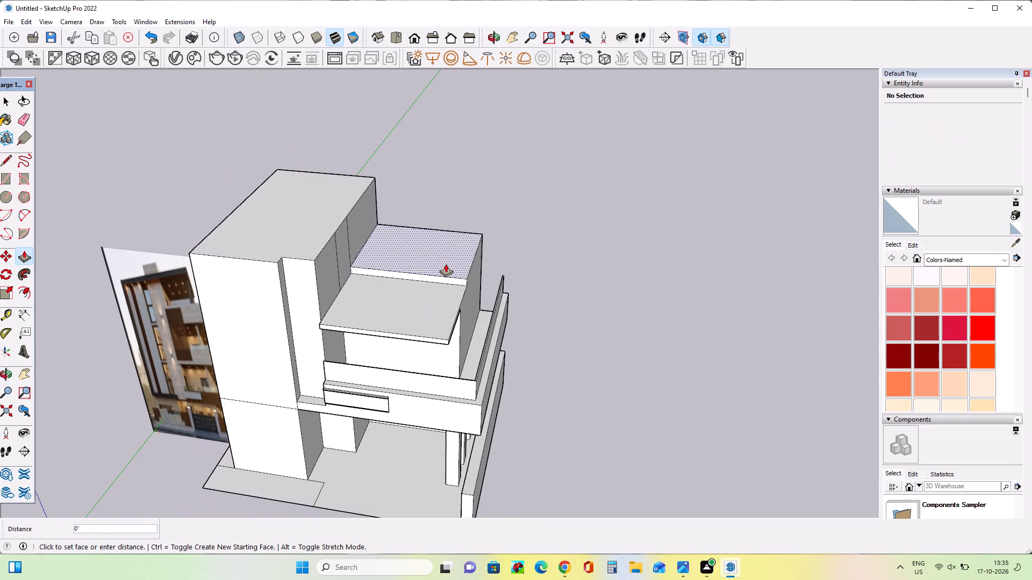
left_click(422, 287)
Draw a rectangle about 32' 6 1/2" by 1' 2 13/16" along the top of the side wall, continuing the slab's edge band.
middle_click_drag(475, 269, 528, 205)
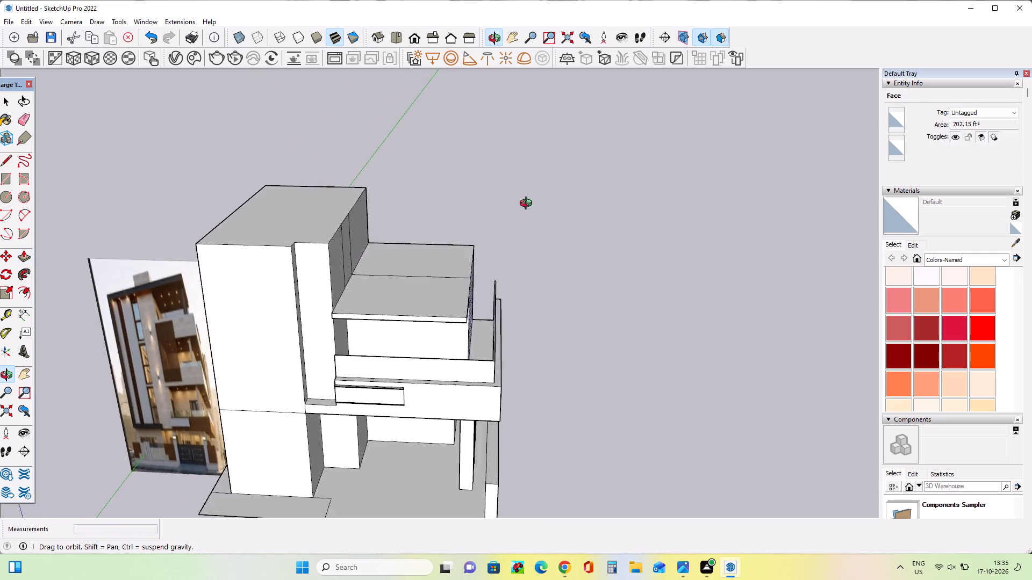
middle_click_drag(528, 205, 548, 175)
scroll(465, 307, "up", 2)
middle_click_drag(523, 310, 351, 363)
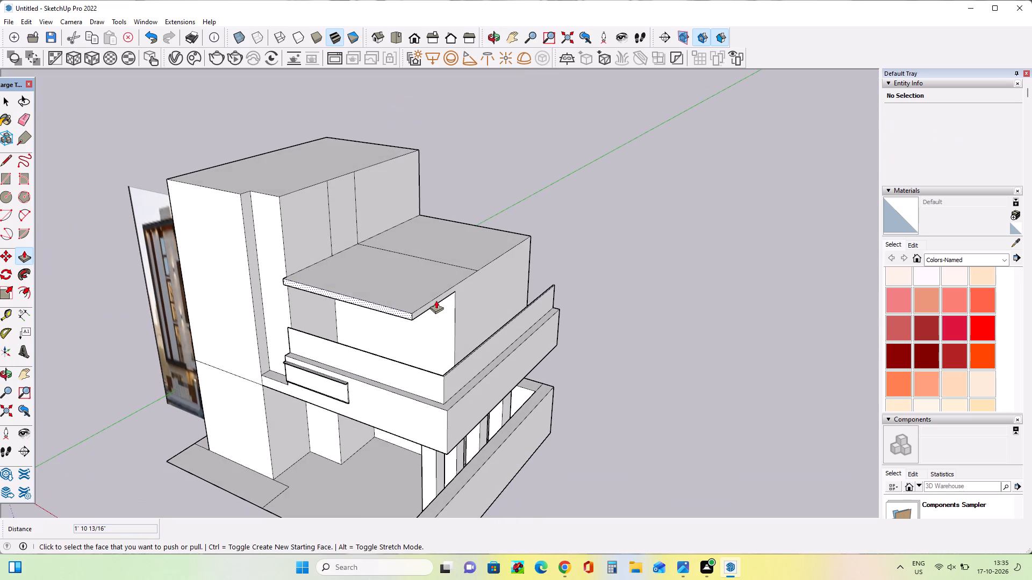
left_click(0, 178)
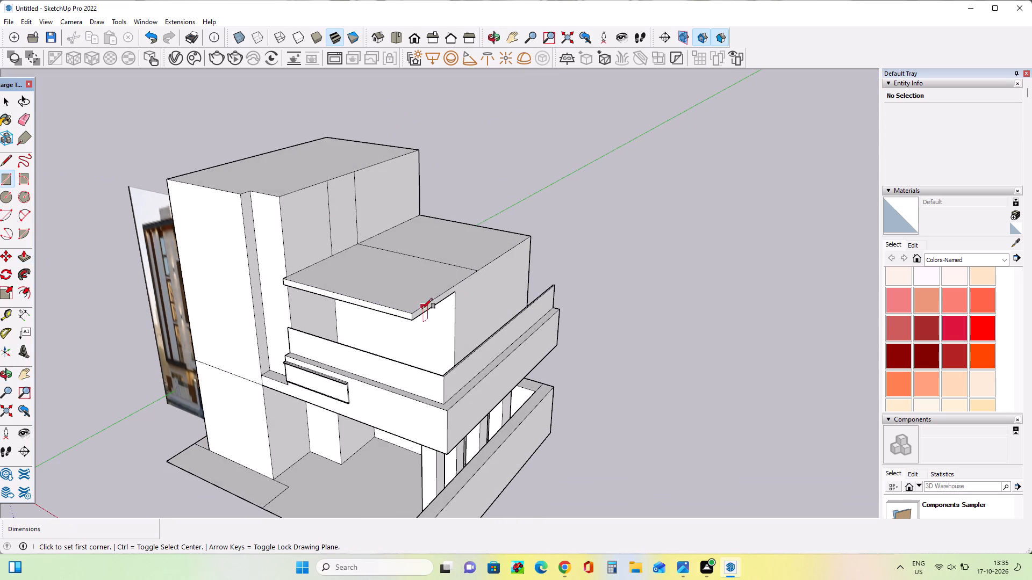
left_click(456, 294)
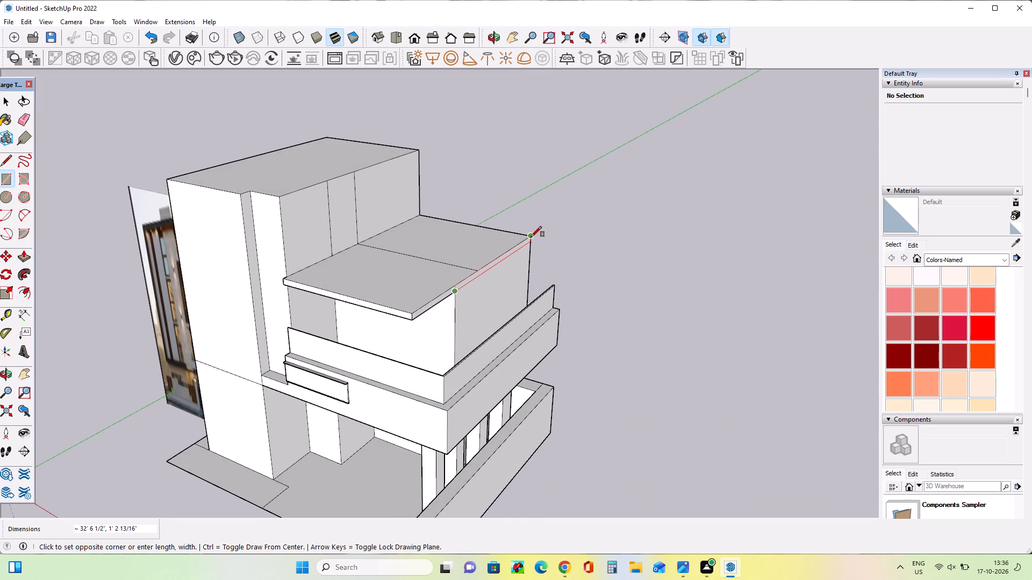
left_click(531, 237)
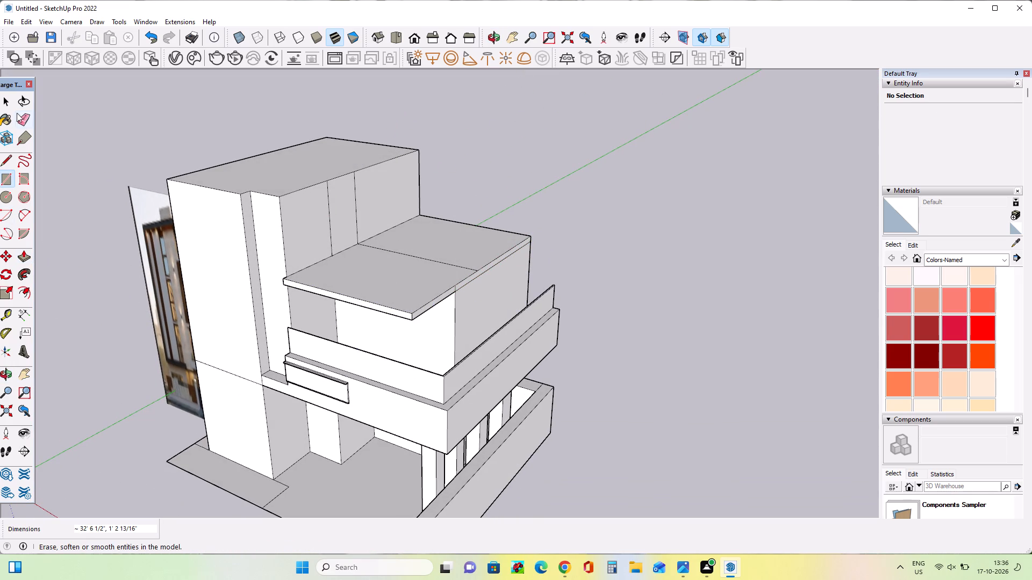
Erase the short vertical edge dividing the slab's side band where the overhang meets the side wall.
left_click(21, 114)
scroll(465, 207, "up", 7)
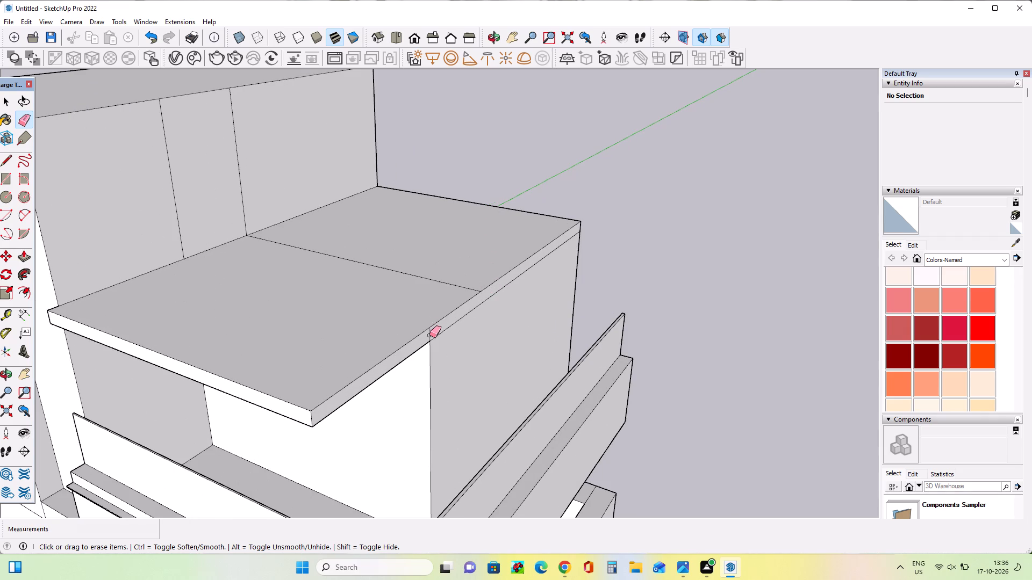
left_click(430, 334)
scroll(490, 303, "down", 7)
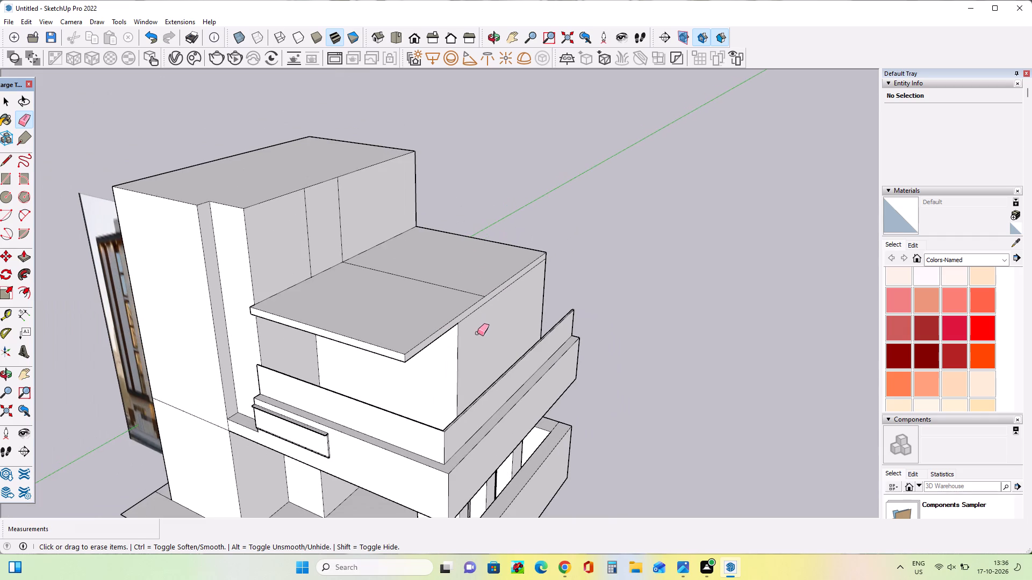
Pull the slab's side band outward about 6' 4 1/8" so the roof slab overhangs the side wall.
middle_click_drag(468, 334, 458, 334)
left_click(25, 257)
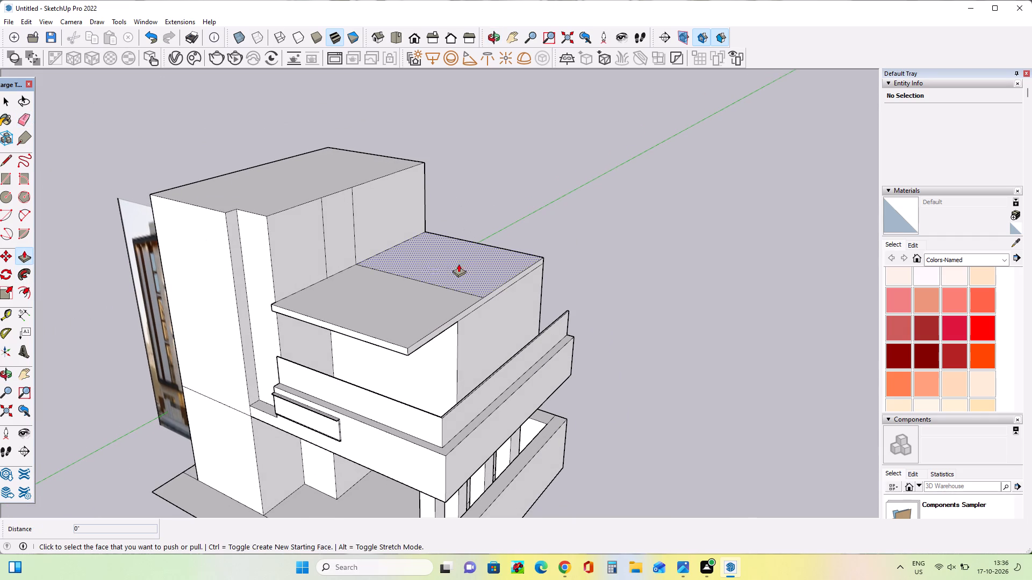
left_click(480, 302)
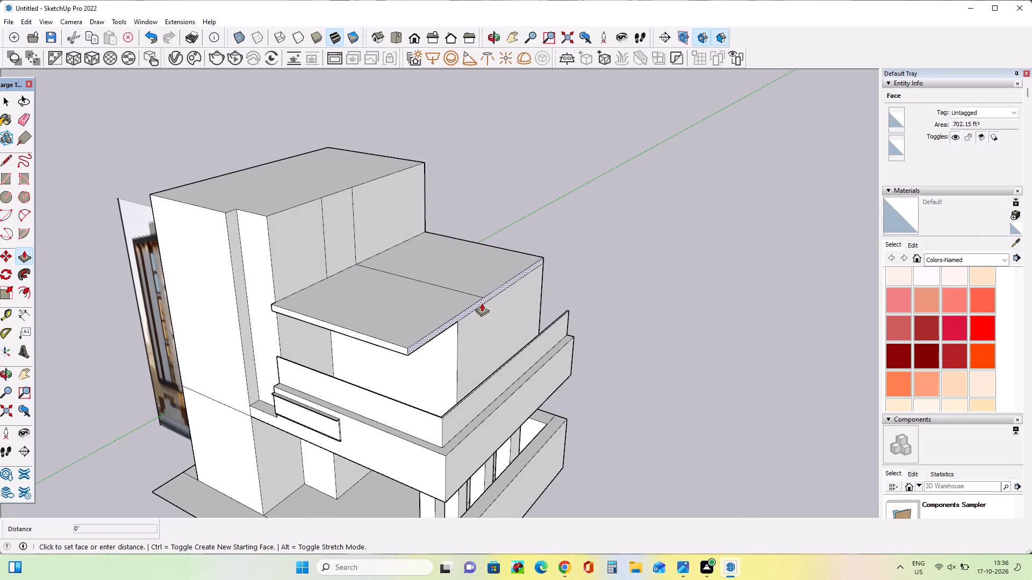
left_click(491, 392)
Examine the widened roof slab and the balcony below against the reference image from several viewpoints.
middle_click_drag(427, 448, 540, 418)
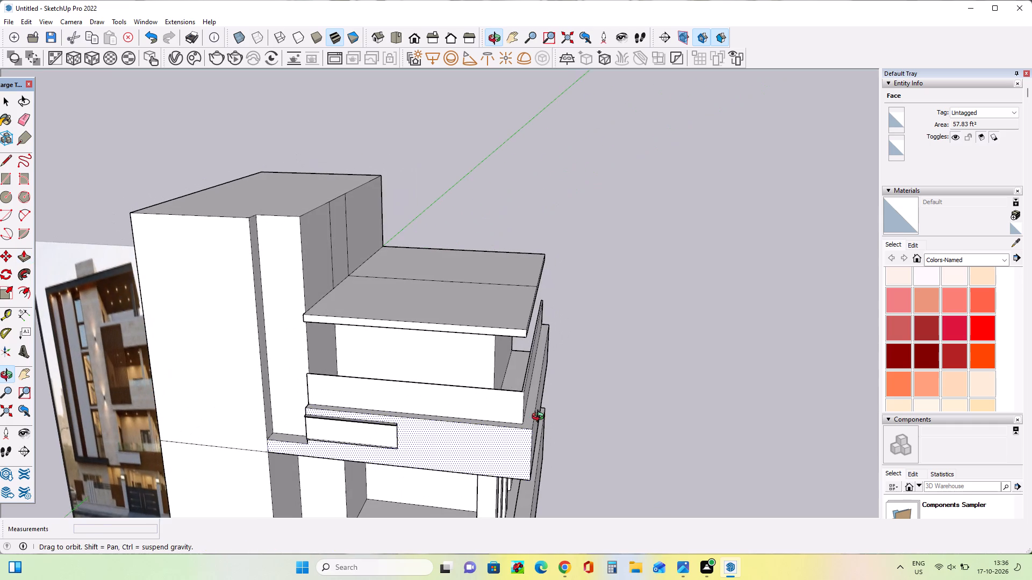
middle_click_drag(540, 418, 542, 418)
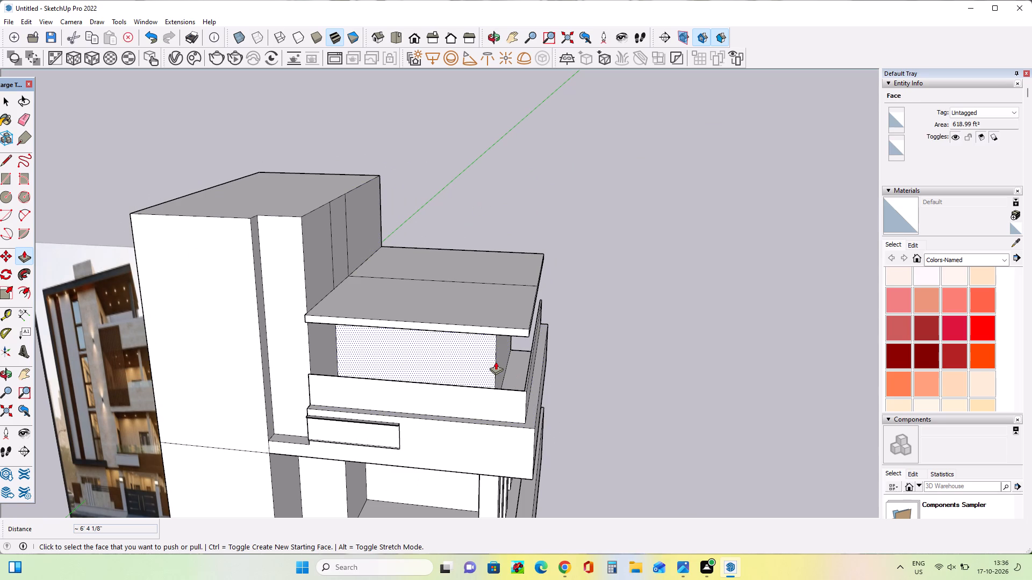
middle_click_drag(526, 340, 544, 390)
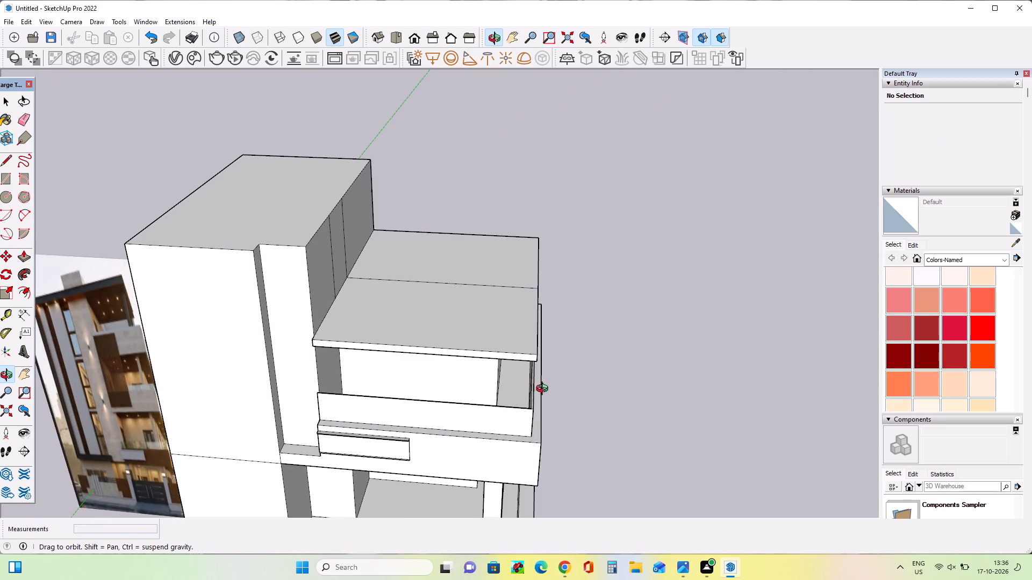
middle_click_drag(544, 390, 548, 389)
middle_click_drag(478, 315, 483, 318)
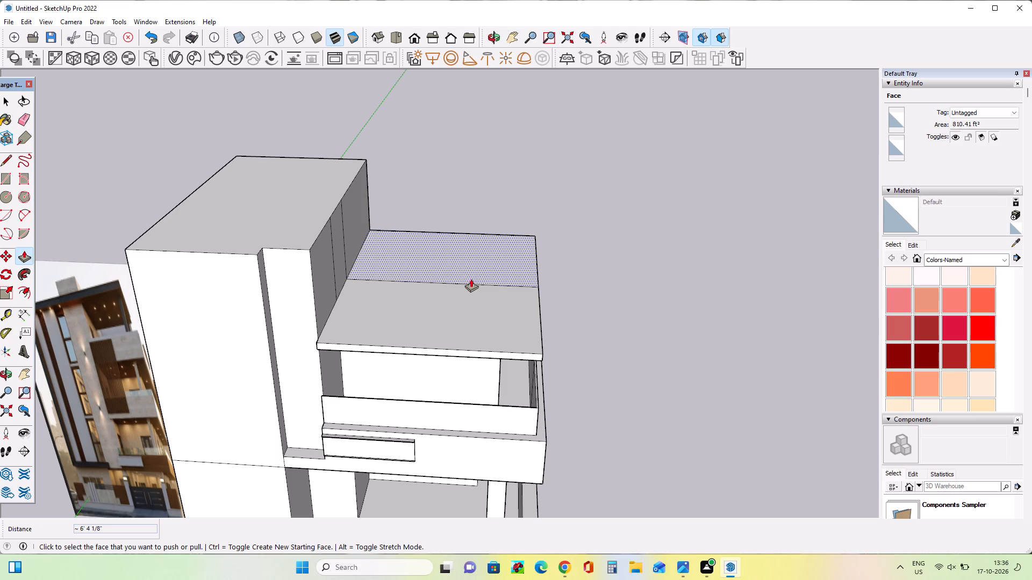
middle_click_drag(461, 298, 465, 307)
left_click(455, 317)
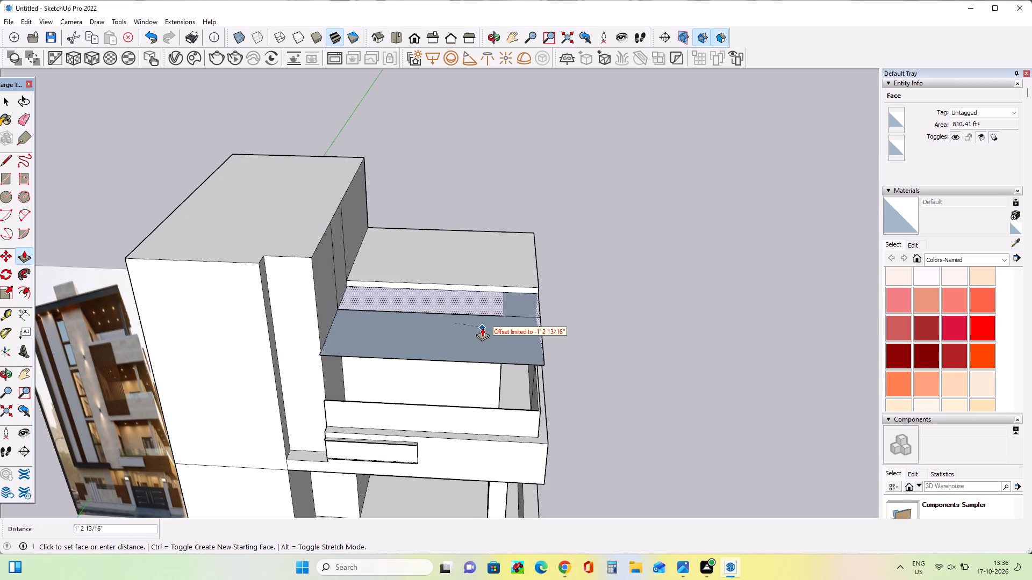
key("Escape")
Draw a narrow rectangular strip about 34' 2 15/16" long along the front edge of the roof slab's top face.
left_click(10, 176)
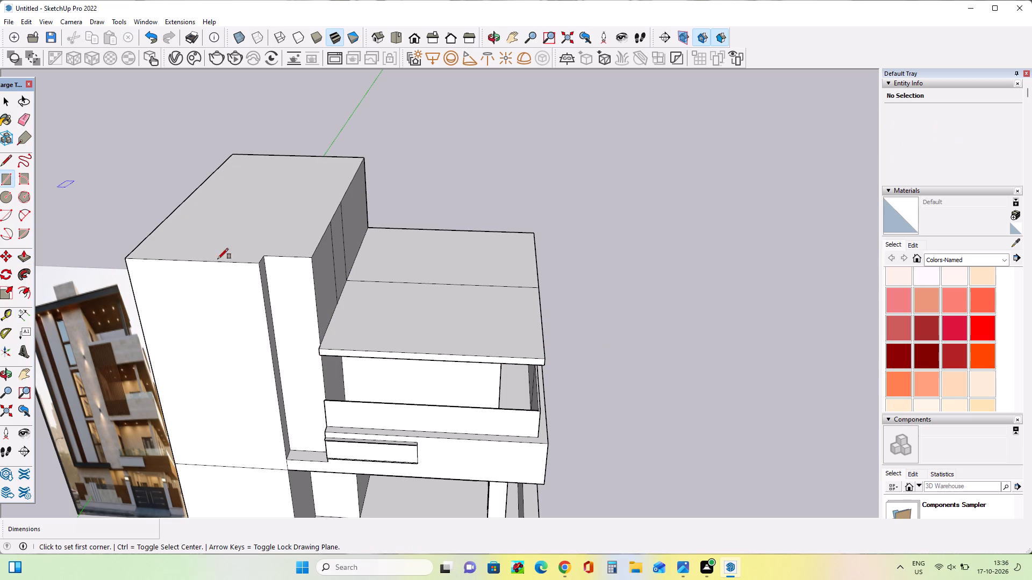
middle_click_drag(343, 340, 346, 353)
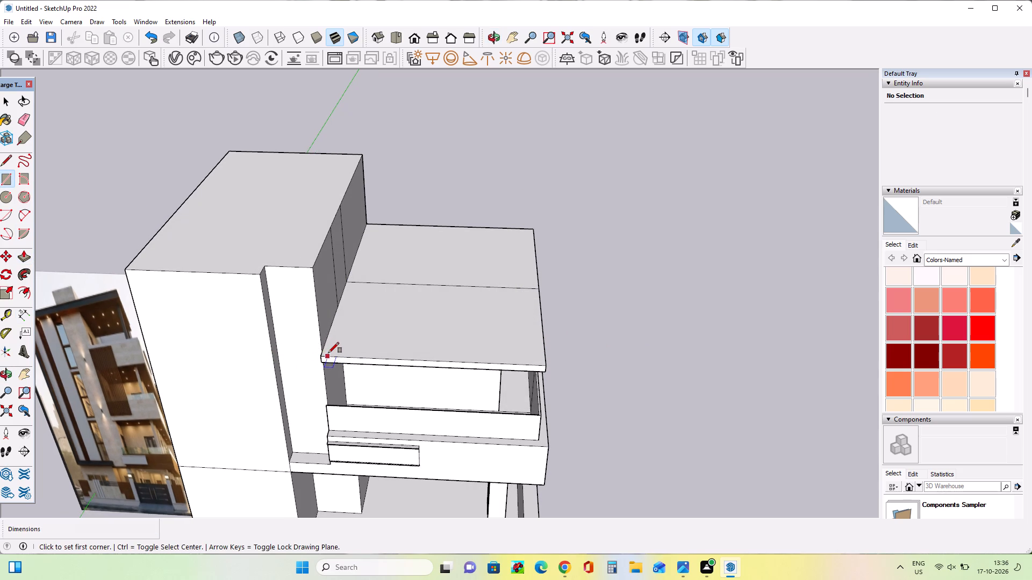
left_click(321, 357)
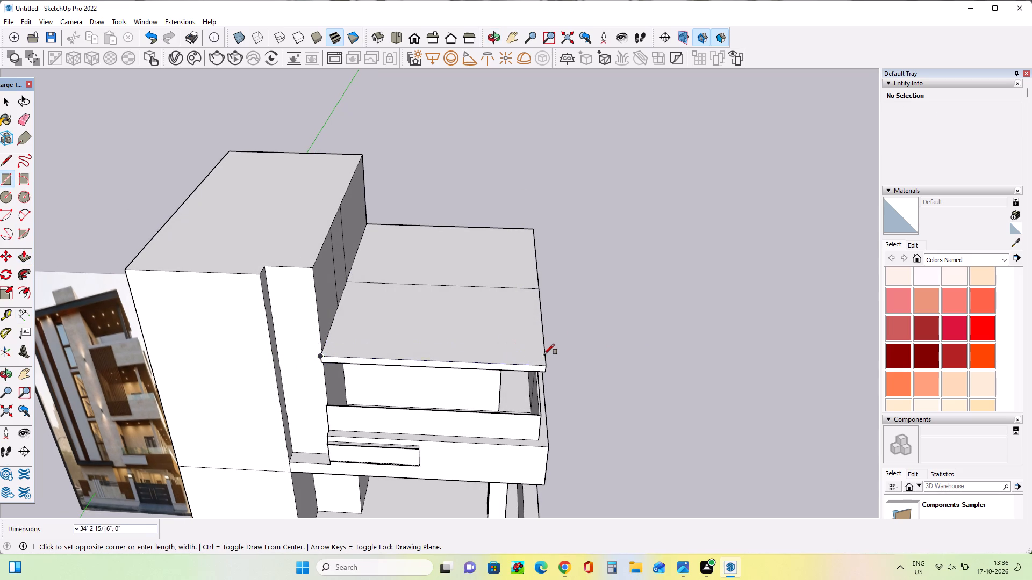
left_click(547, 357)
Draw a narrow rectangle about 46' 10 3/16" by 11 1/2" along the outer side edge of the roof slab's top face.
middle_click_drag(568, 384, 317, 419)
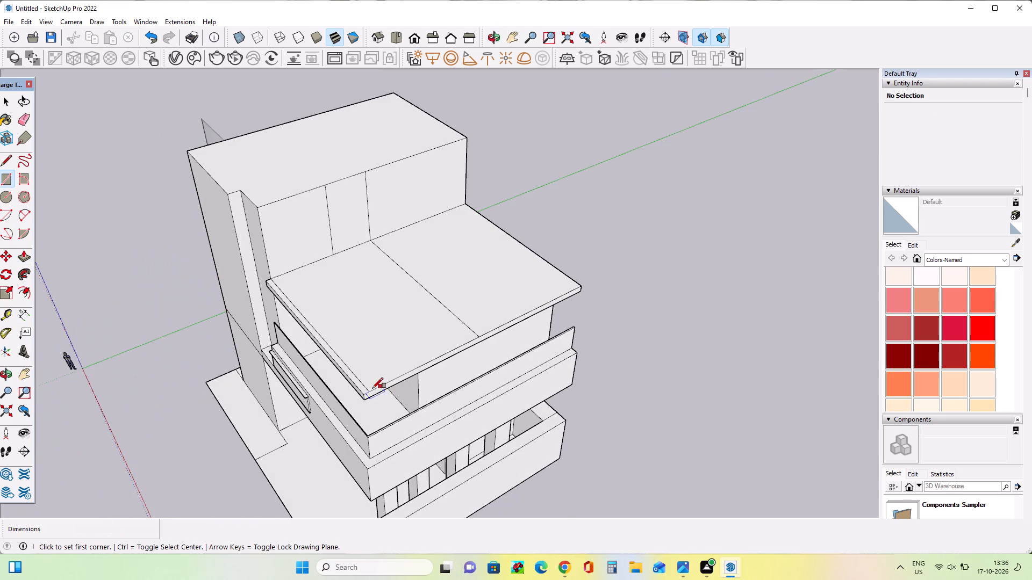
left_click(364, 395)
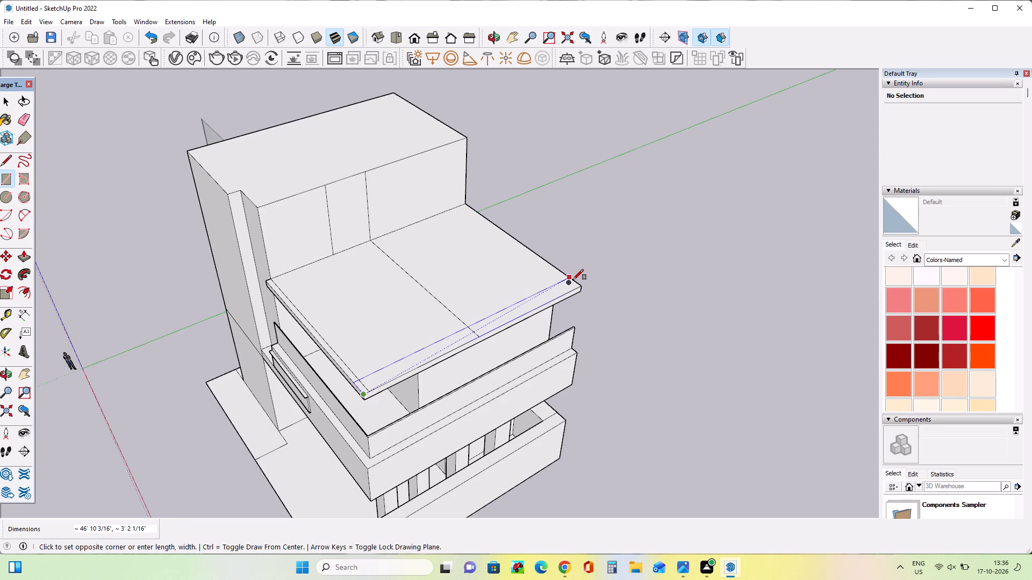
key("Escape")
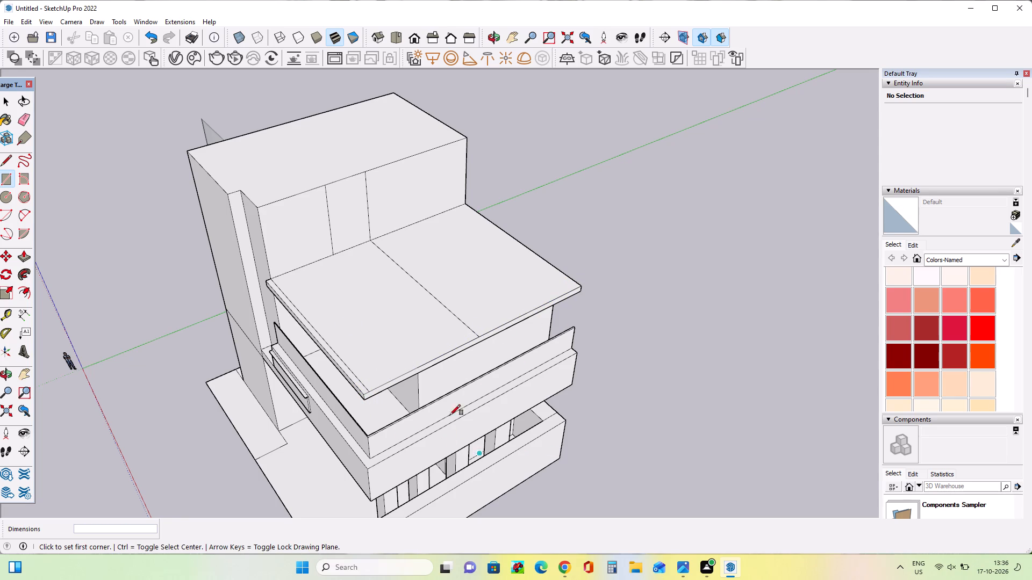
scroll(364, 394, "up", 7)
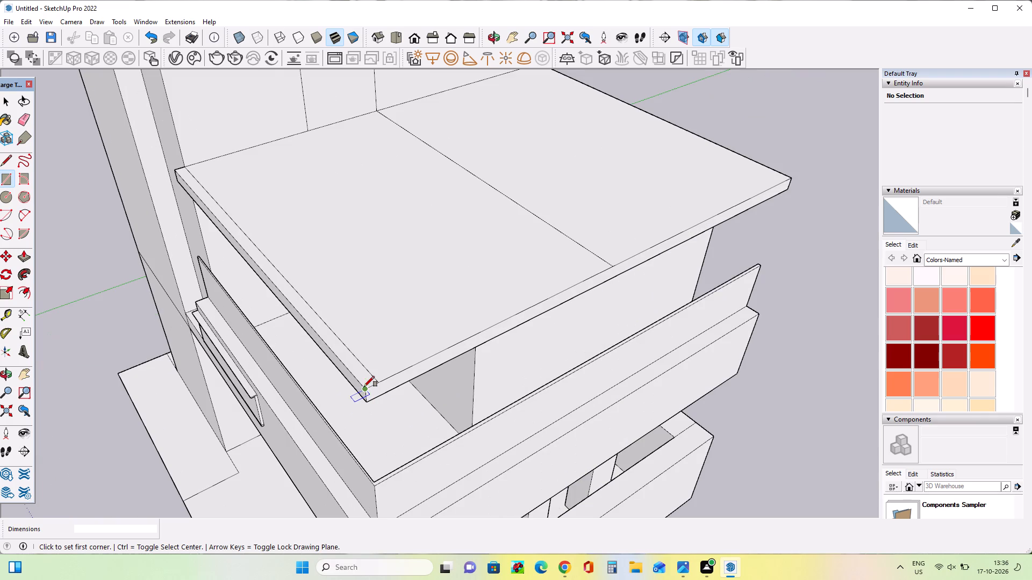
left_click(364, 387)
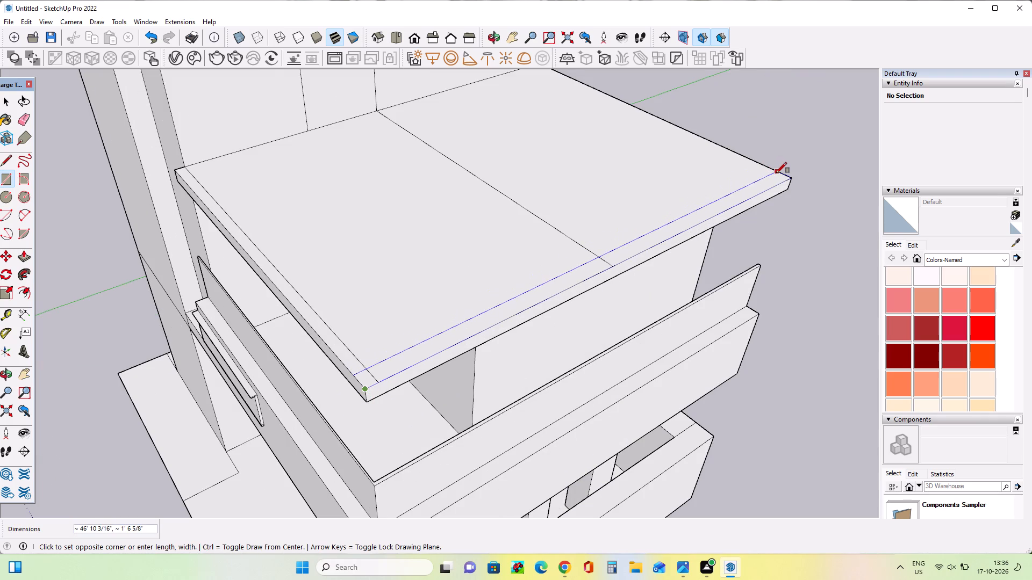
left_click(782, 176)
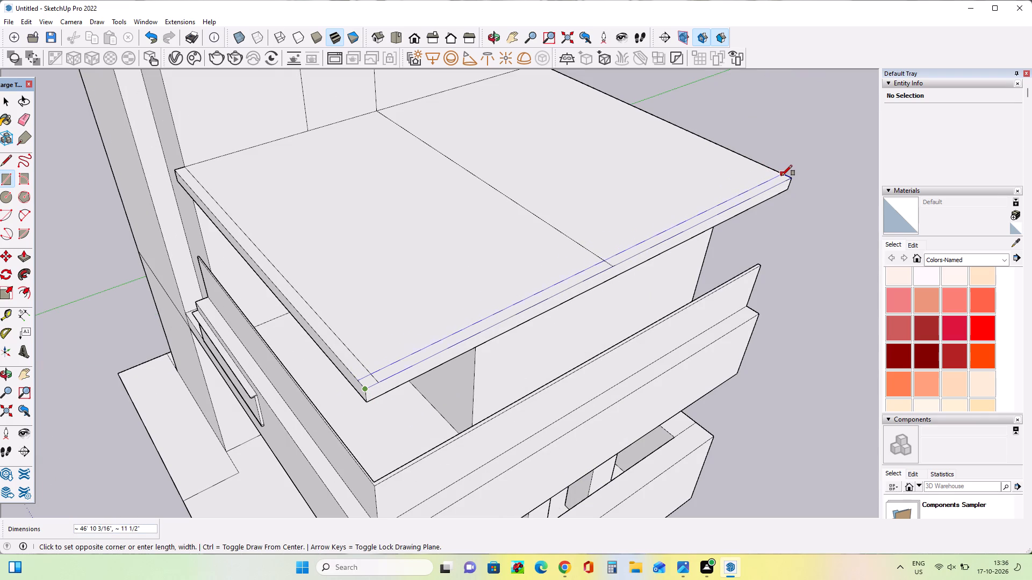
Erase the overlapping edges at the corner of the two strips and the dividing line across the roof slab's top face.
scroll(438, 392, "down", 7)
middle_click_drag(438, 392, 354, 309)
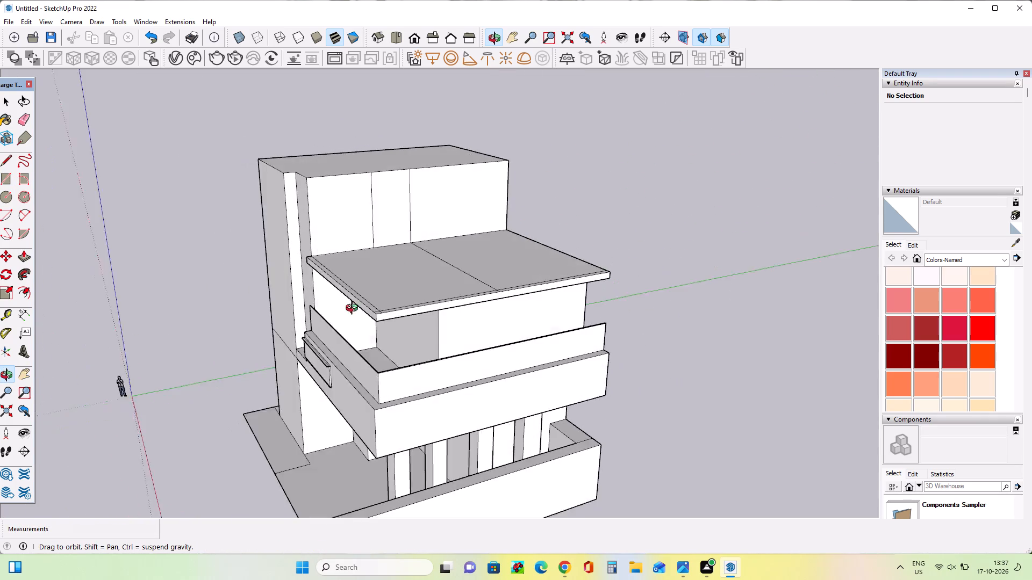
middle_click_drag(354, 309, 348, 312)
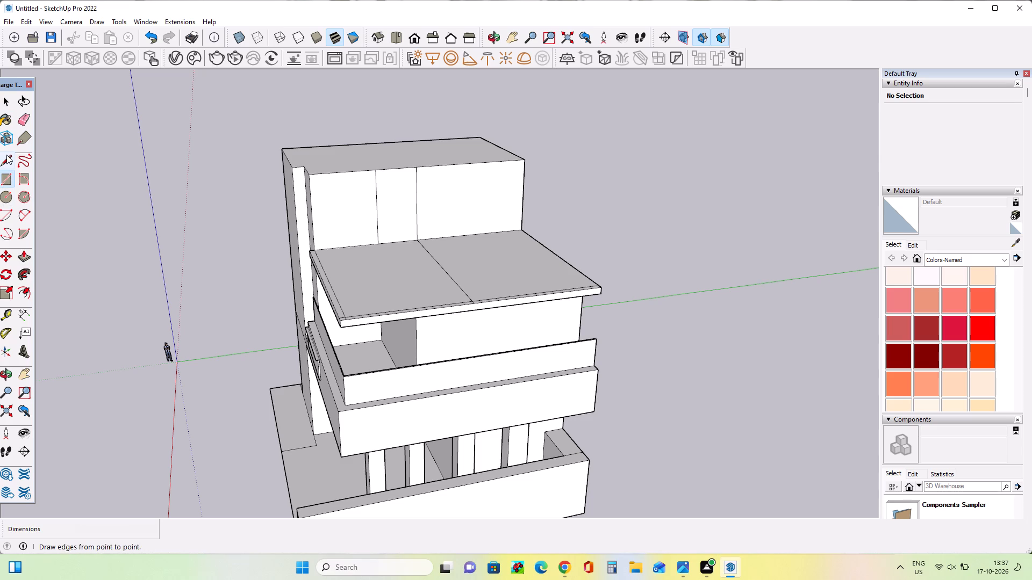
left_click(20, 255)
middle_click_drag(408, 301, 427, 386)
scroll(404, 378, "down", 1)
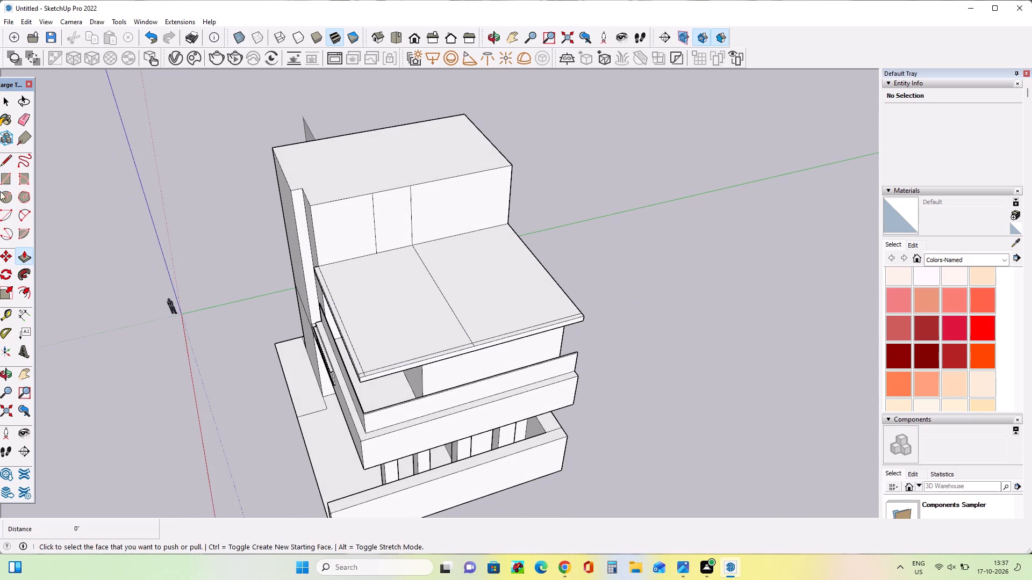
left_click(30, 114)
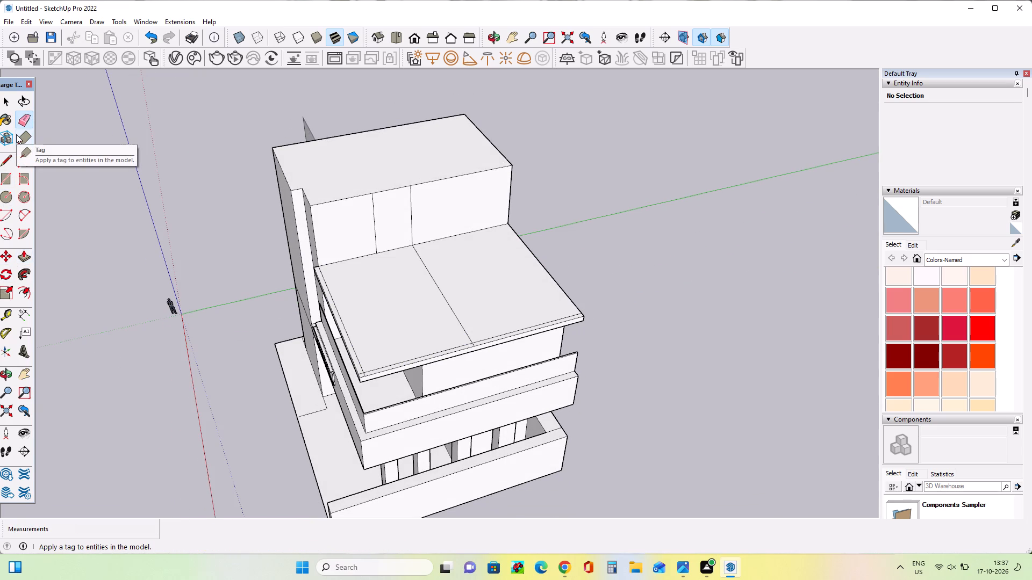
scroll(360, 445, "up", 7)
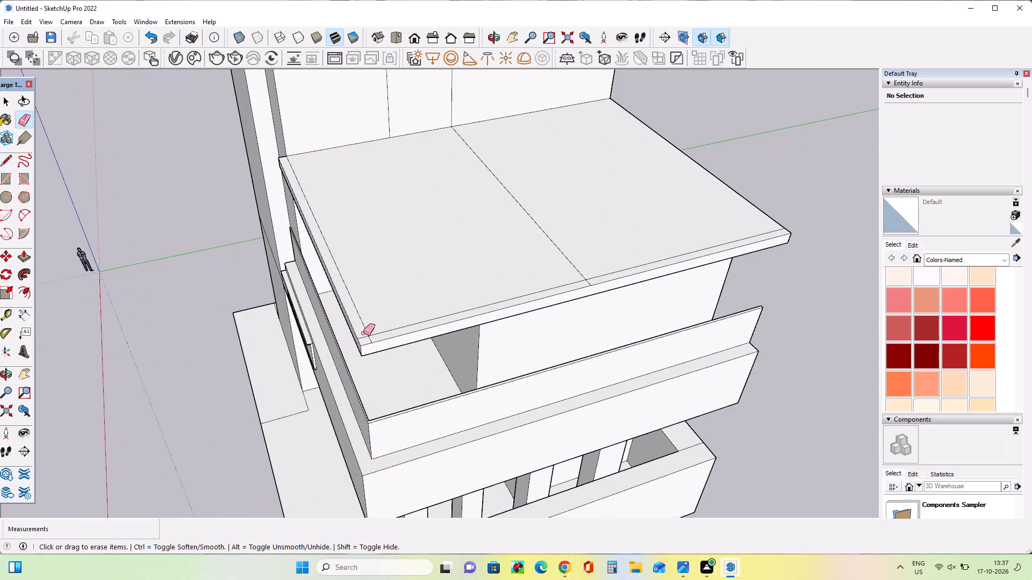
left_click(365, 336)
left_click(374, 339)
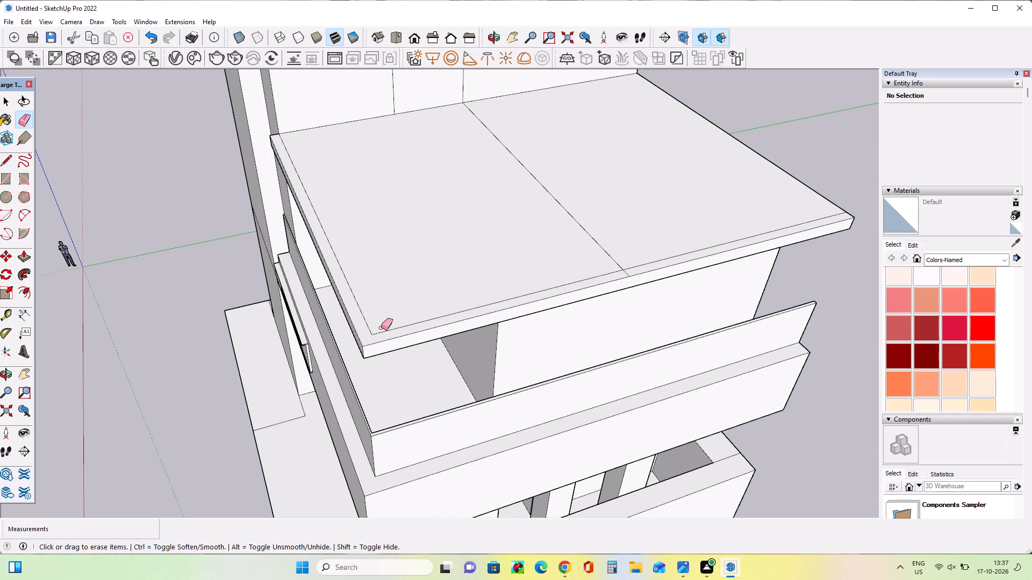
left_click(607, 249)
left_click(607, 252)
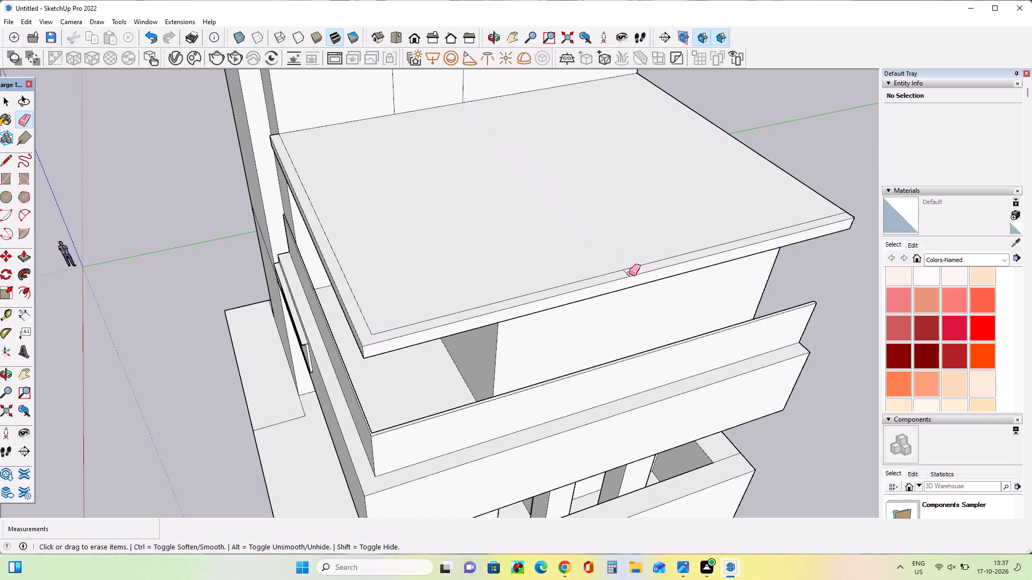
left_click(625, 273)
scroll(635, 270, "down", 1)
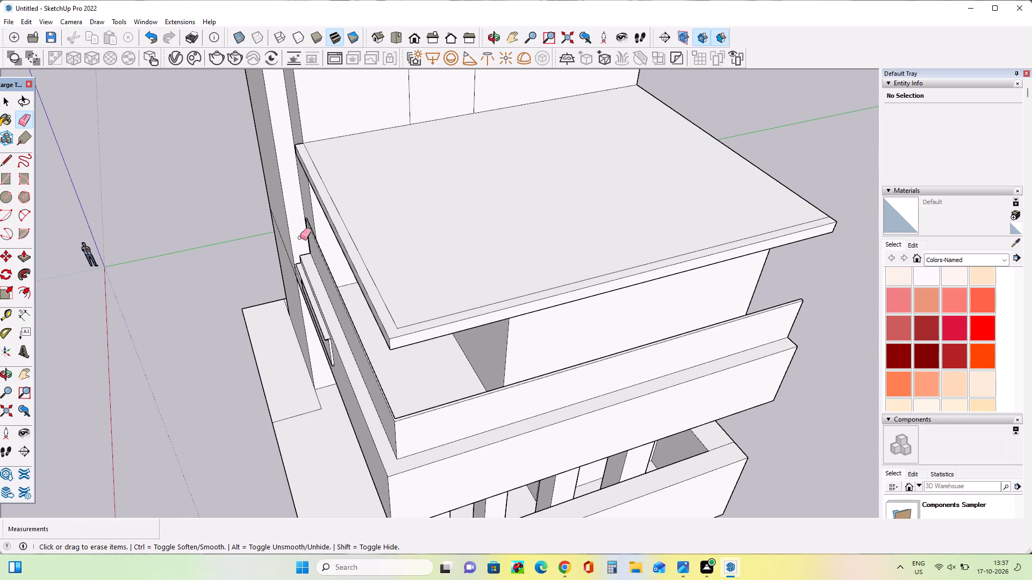
Pull the L-shaped edge strip on the roof slab upward to form a parapet along the front and side.
left_click(26, 257)
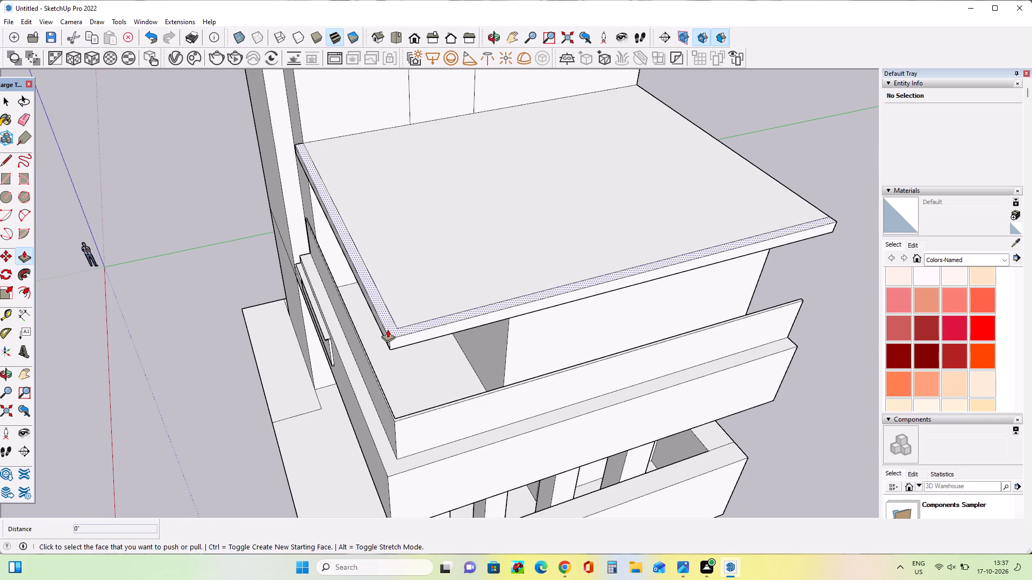
left_click(391, 330)
left_click(414, 256)
Pull the inner face of the roof's front parapet inward about 5/16".
middle_click_drag(415, 350, 601, 402)
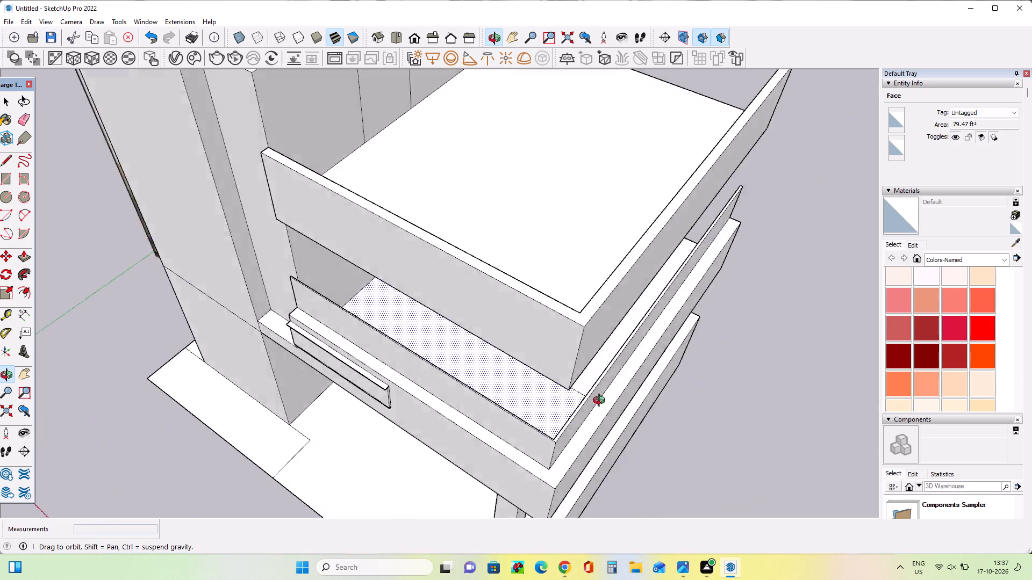
middle_click_drag(601, 402, 603, 394)
scroll(498, 285, "down", 4)
middle_click_drag(498, 285, 360, 412)
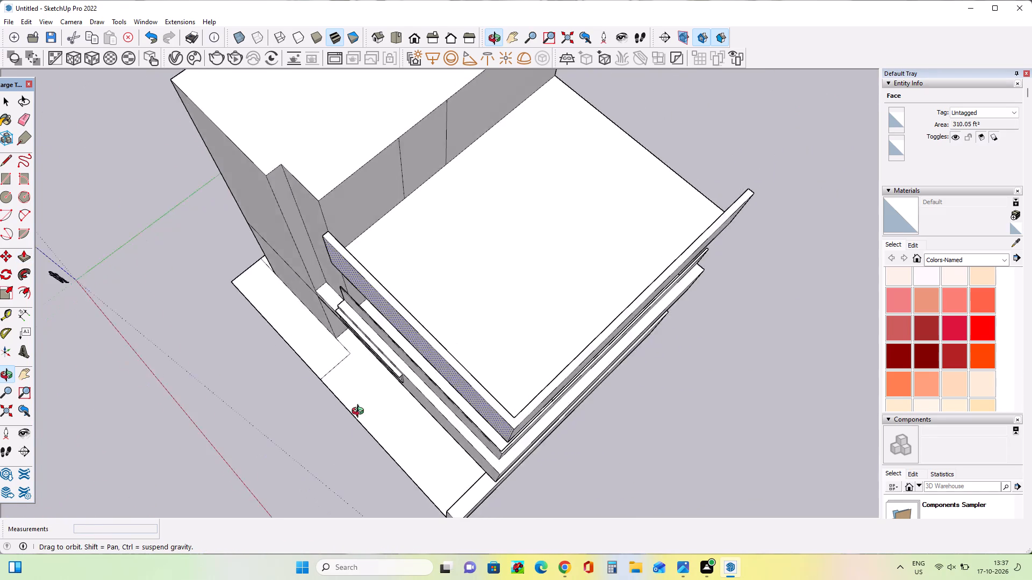
middle_click_drag(360, 412, 240, 424)
middle_click_drag(391, 372, 263, 352)
left_click(311, 326)
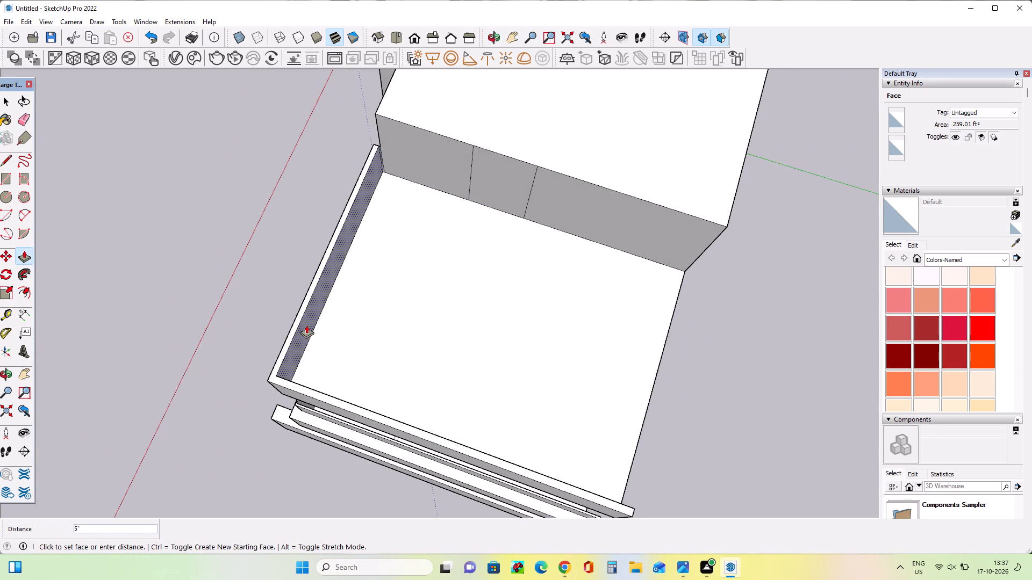
left_click(311, 325)
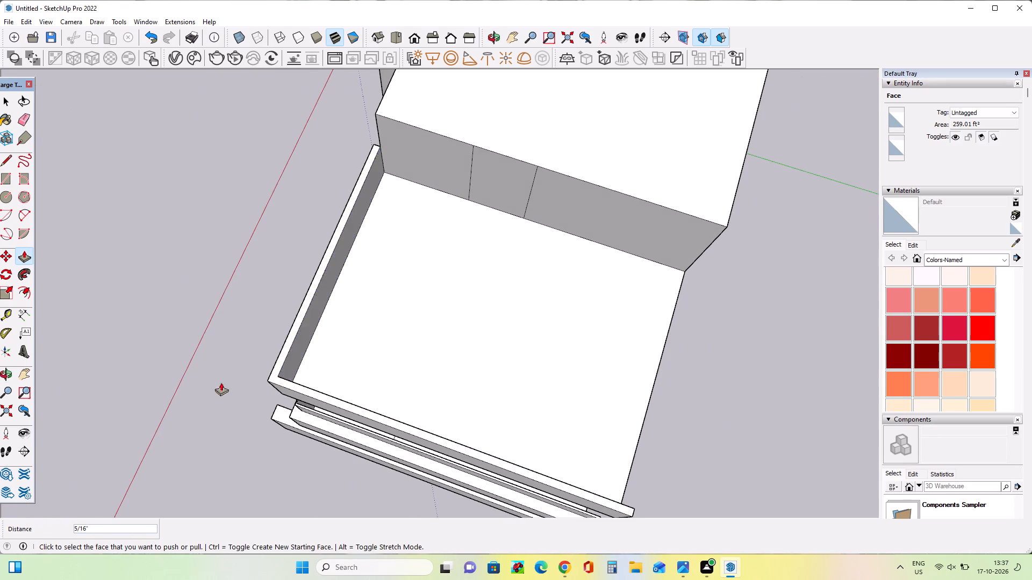
Push the top face of the L-shaped roof parapet down about 1' 1/2".
middle_click_drag(221, 382, 600, 269)
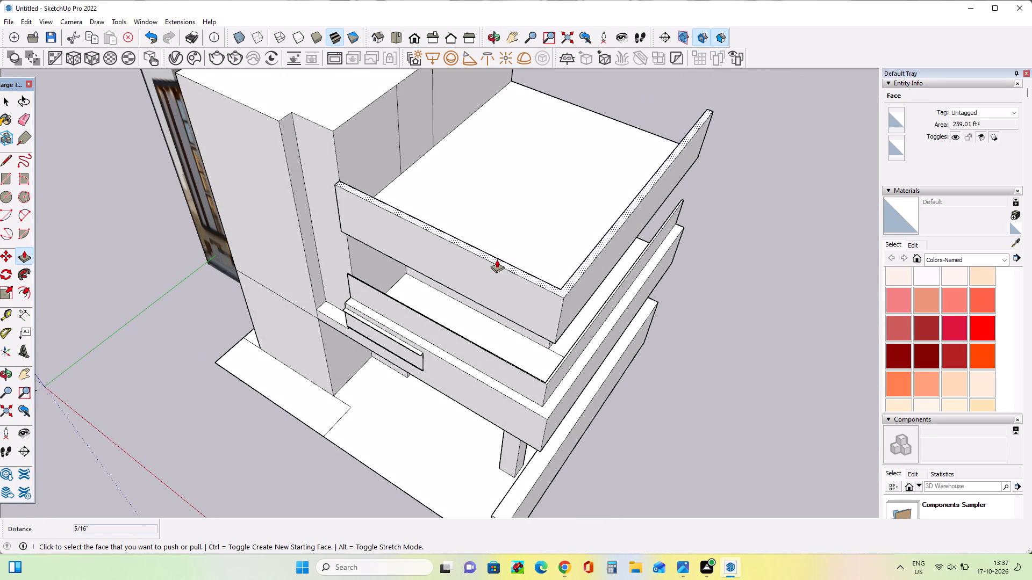
left_click(497, 259)
left_click(497, 265)
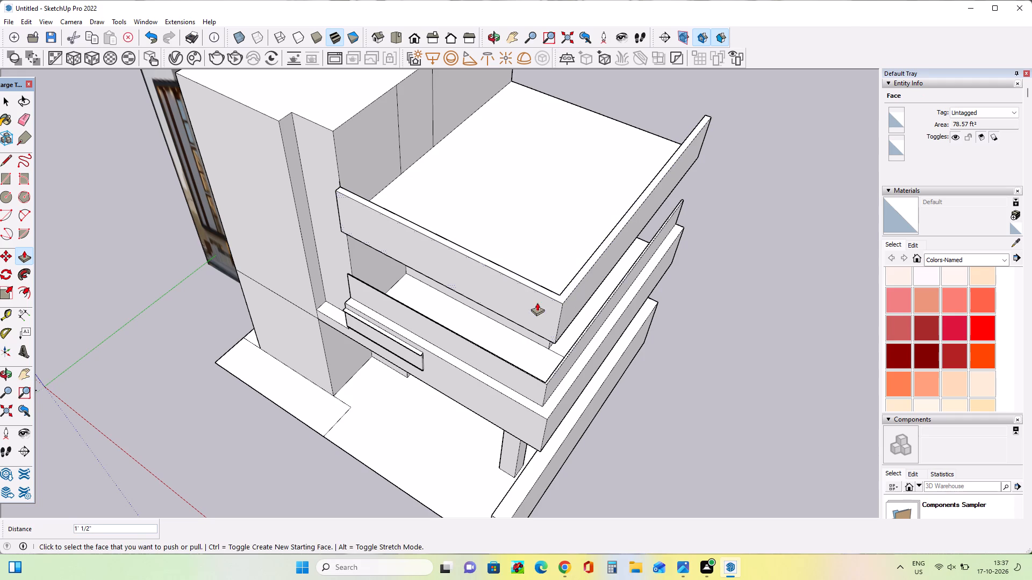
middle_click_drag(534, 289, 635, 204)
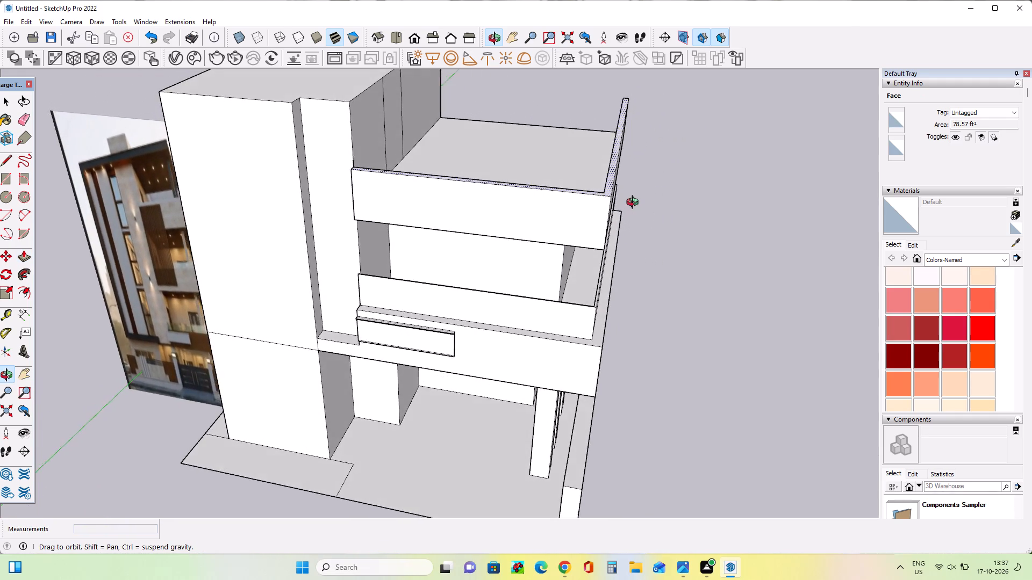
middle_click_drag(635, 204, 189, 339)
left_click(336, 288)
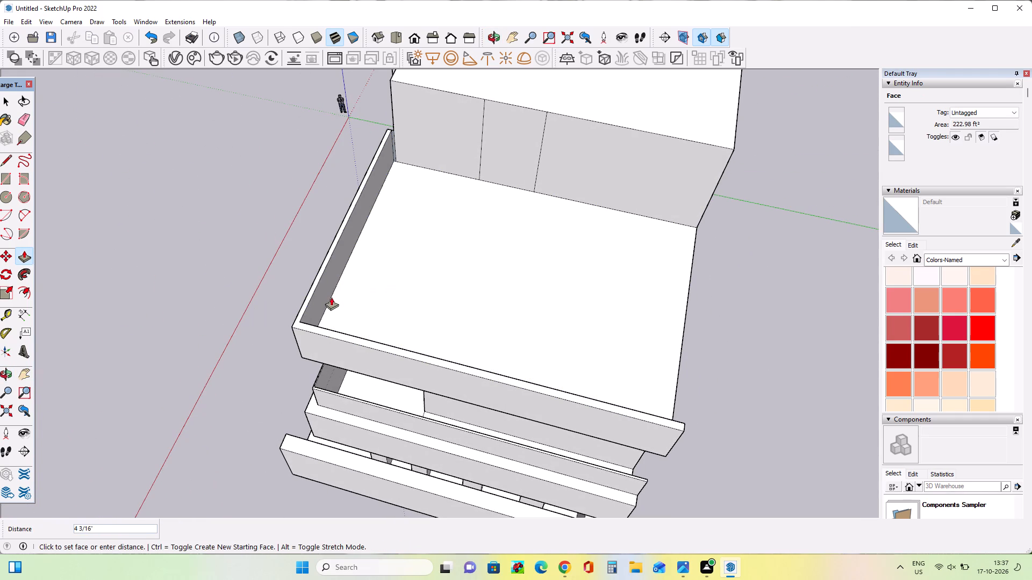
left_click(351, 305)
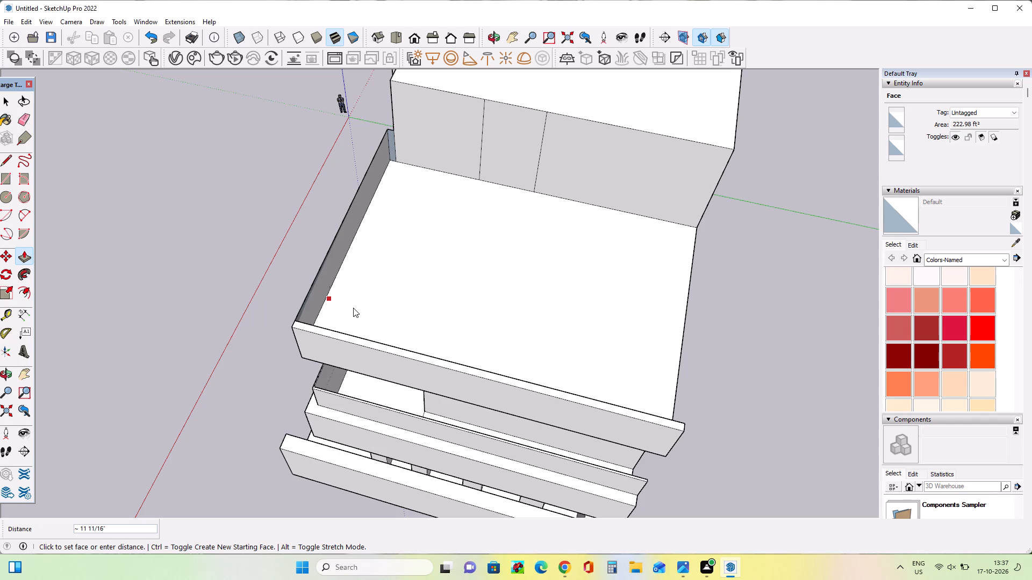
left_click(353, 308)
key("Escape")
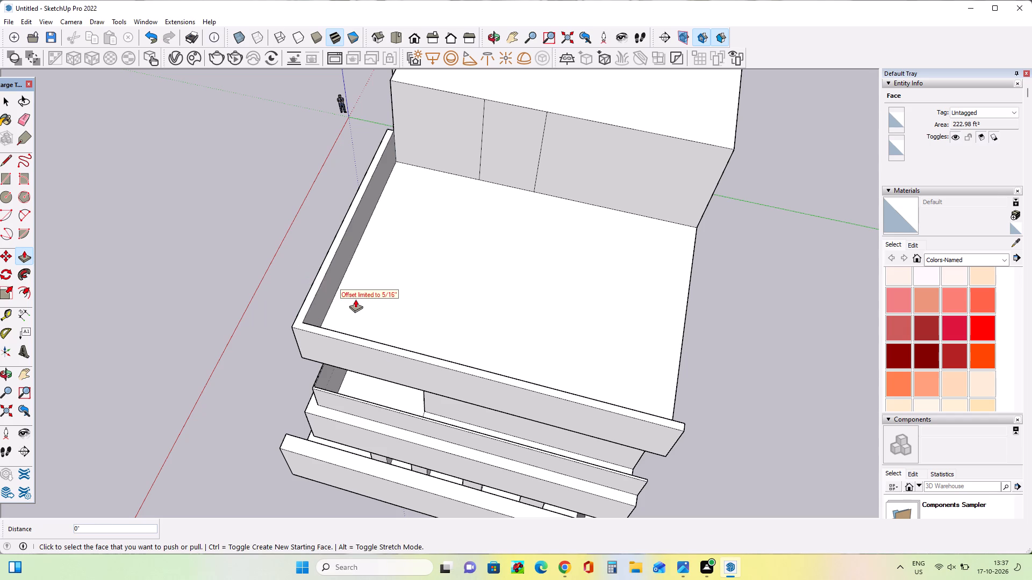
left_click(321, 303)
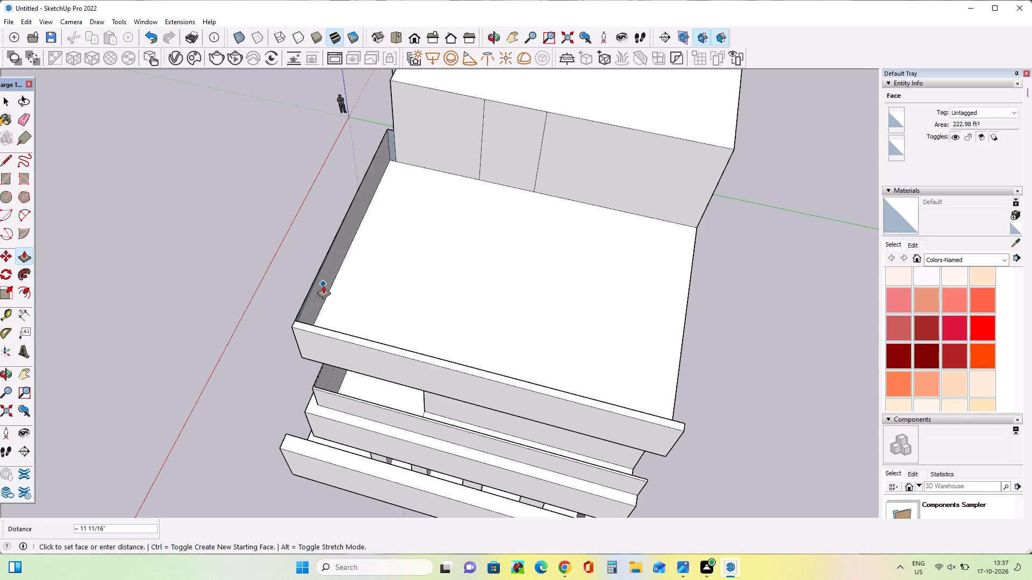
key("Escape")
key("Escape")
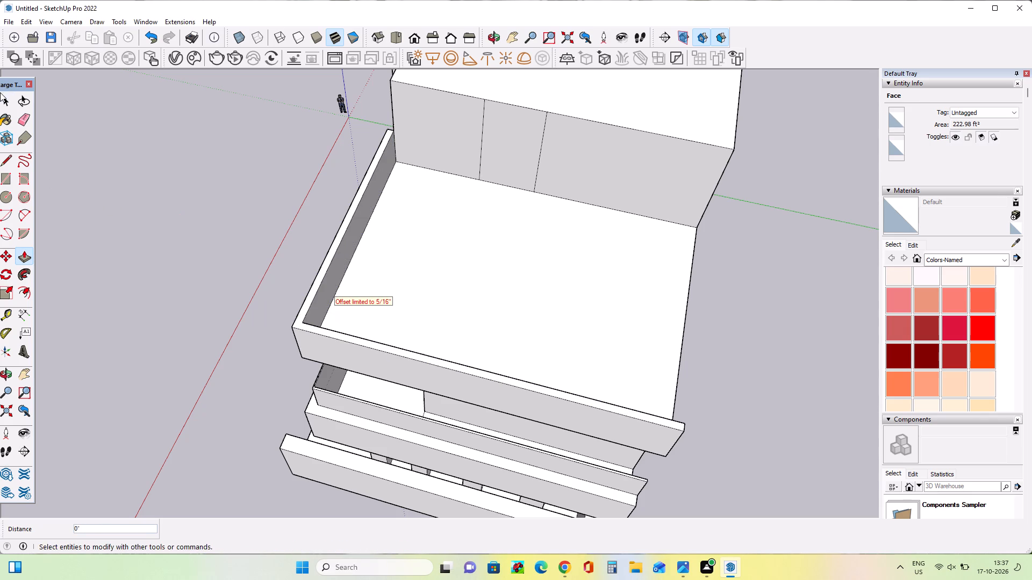
Thicken the roof's front parapet by pulling its inner face inward about 9 3/4".
left_click(3, 104)
left_click(26, 256)
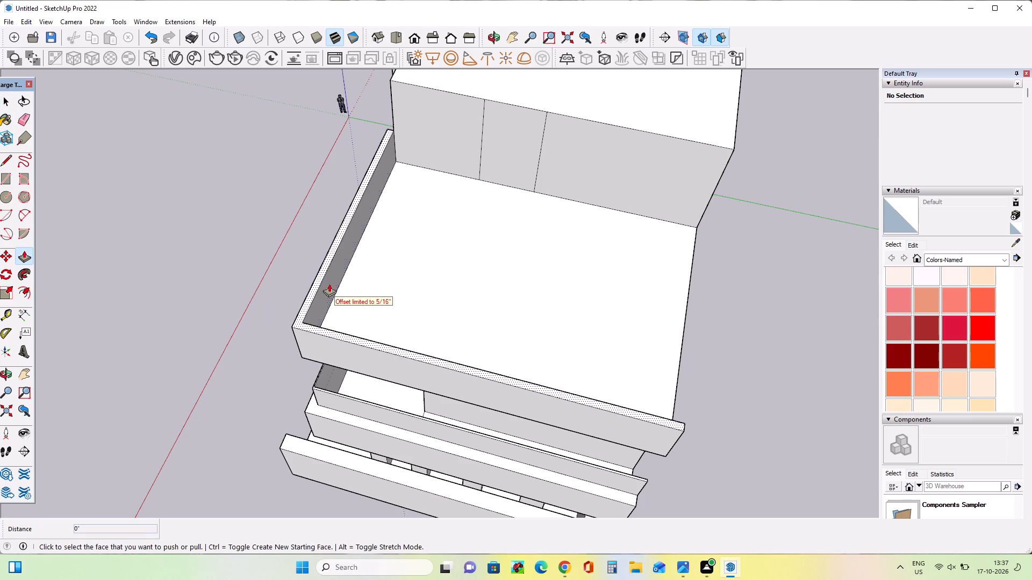
left_click(329, 284)
left_click_drag(325, 302, 329, 306)
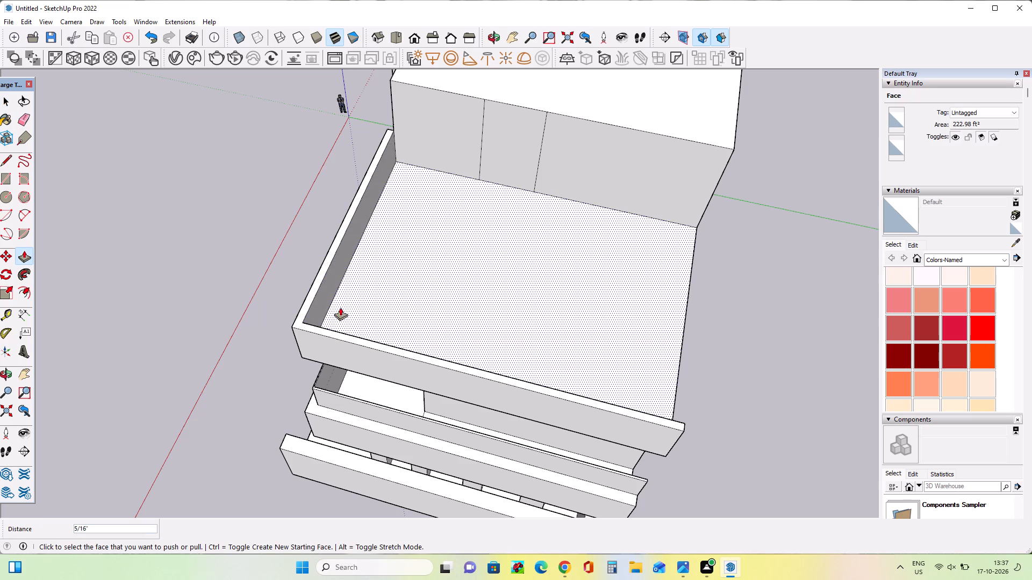
left_click(331, 301)
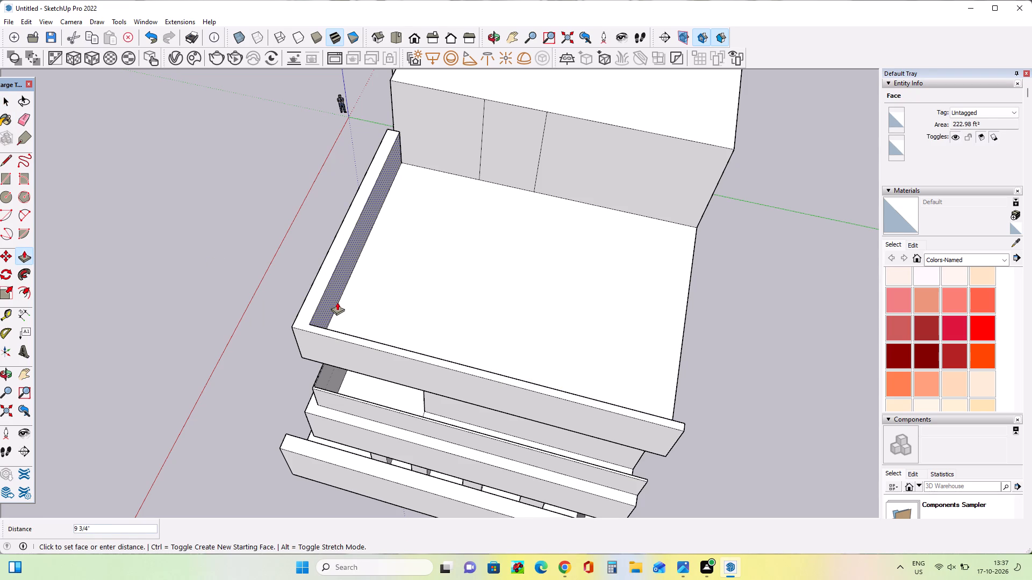
left_click(337, 302)
Pull the front parapet's inner face slightly further inward over the roof slab.
middle_click_drag(303, 369, 504, 259)
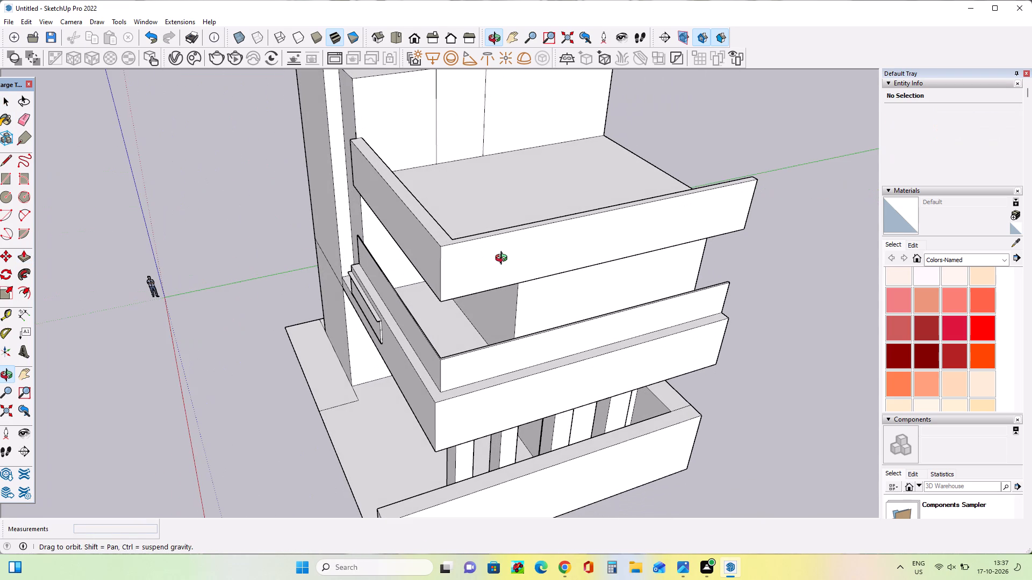
middle_click_drag(504, 259, 145, 340)
left_click(290, 216)
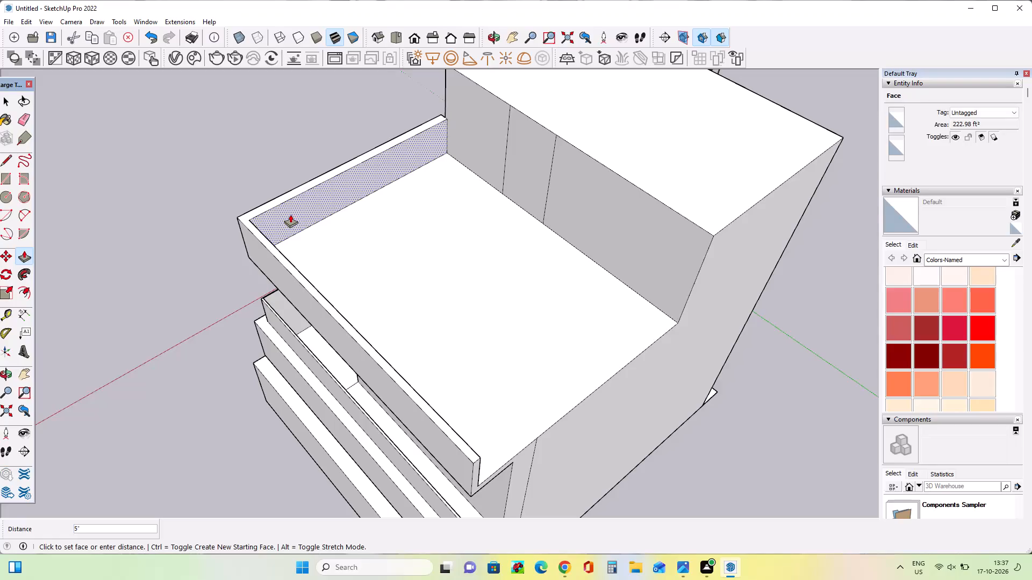
left_click(291, 215)
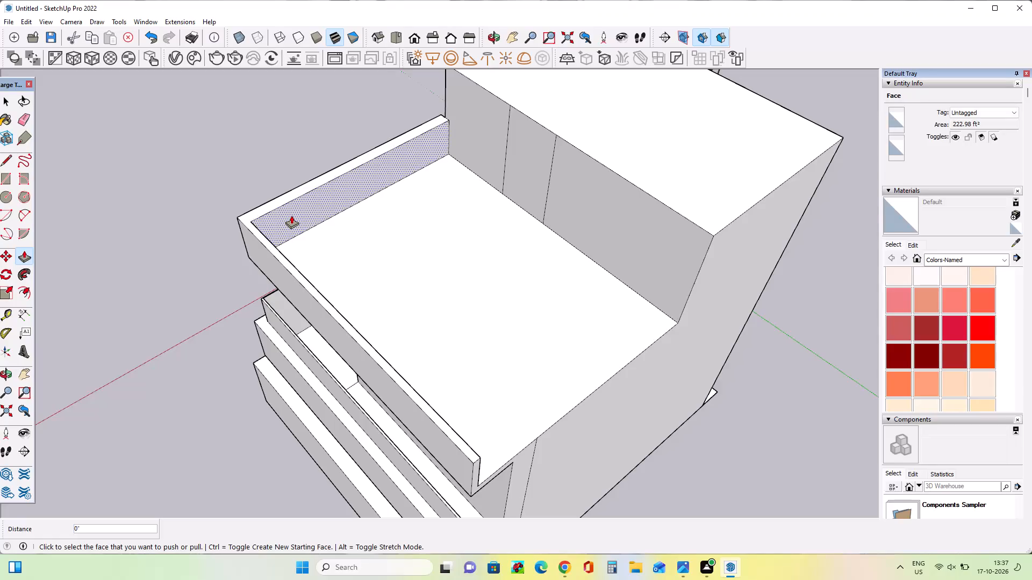
Draw a thin rectangle about 35' 6 1/2" by 4 1/16" along the top of the roof's front parapet.
middle_click_drag(189, 313, 638, 247)
middle_click_drag(159, 338, 368, 356)
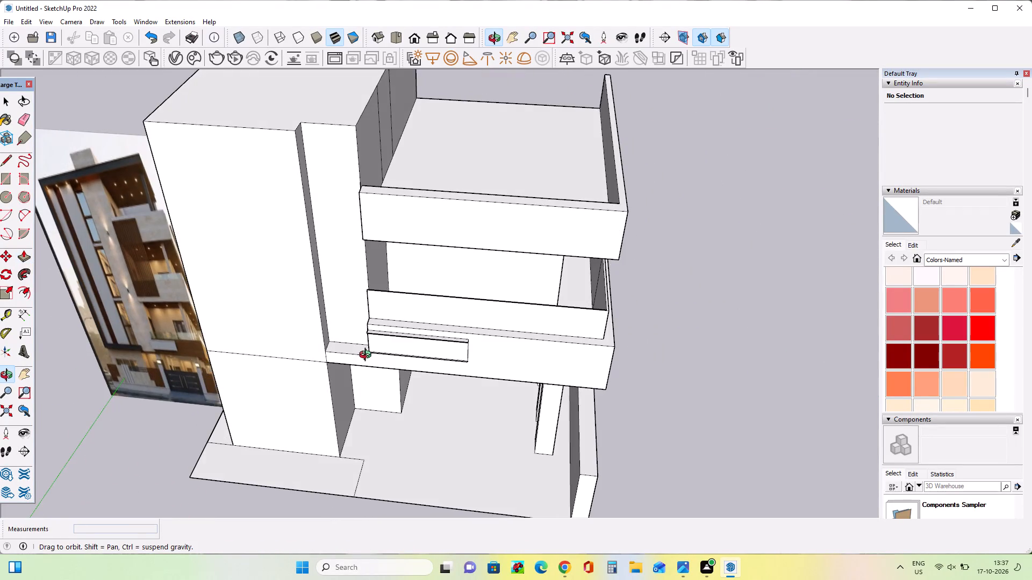
middle_click_drag(368, 356, 250, 381)
middle_click_drag(553, 267, 592, 172)
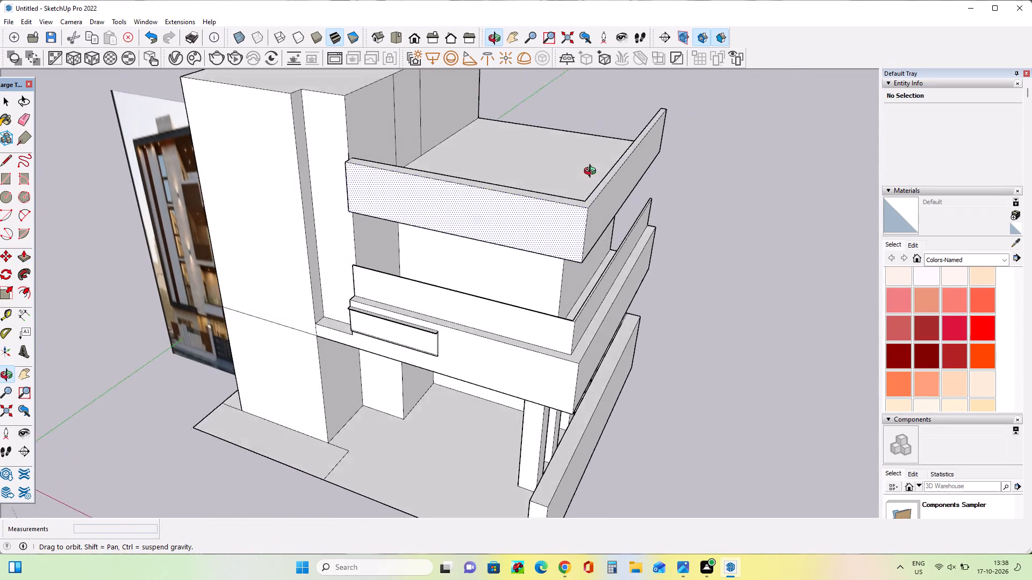
middle_click_drag(592, 172, 639, 164)
middle_click_drag(639, 164, 634, 201)
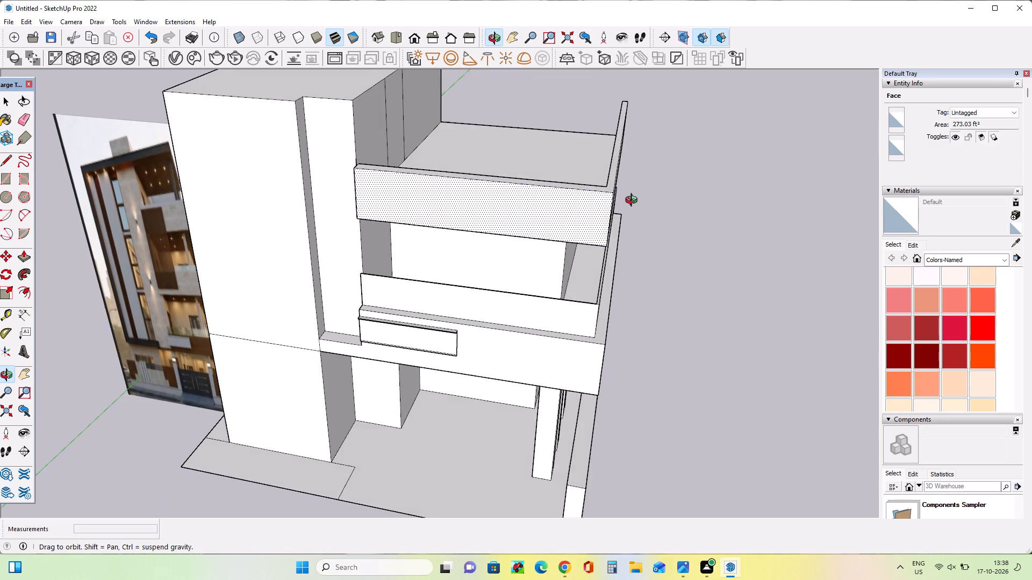
middle_click_drag(634, 201, 630, 303)
scroll(379, 207, "up", 4)
middle_click_drag(377, 211, 419, 231)
left_click(0, 176)
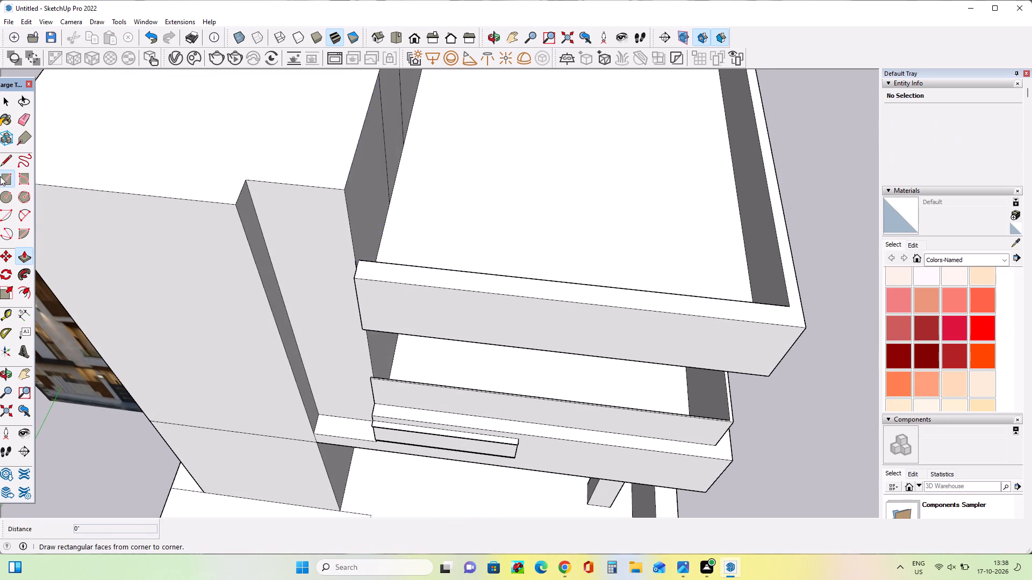
scroll(370, 273, "up", 3)
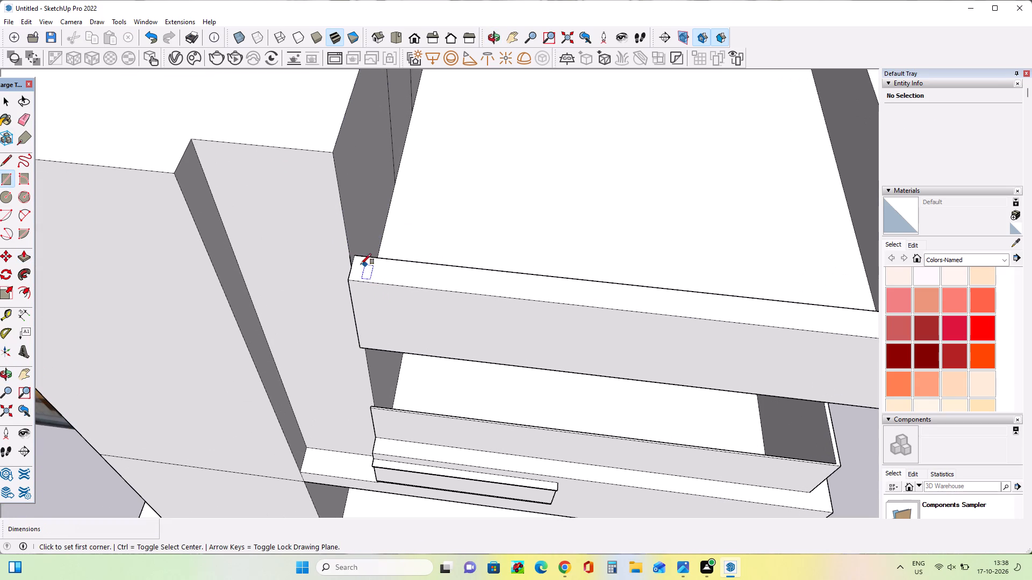
left_click(352, 267)
scroll(376, 273, "down", 8)
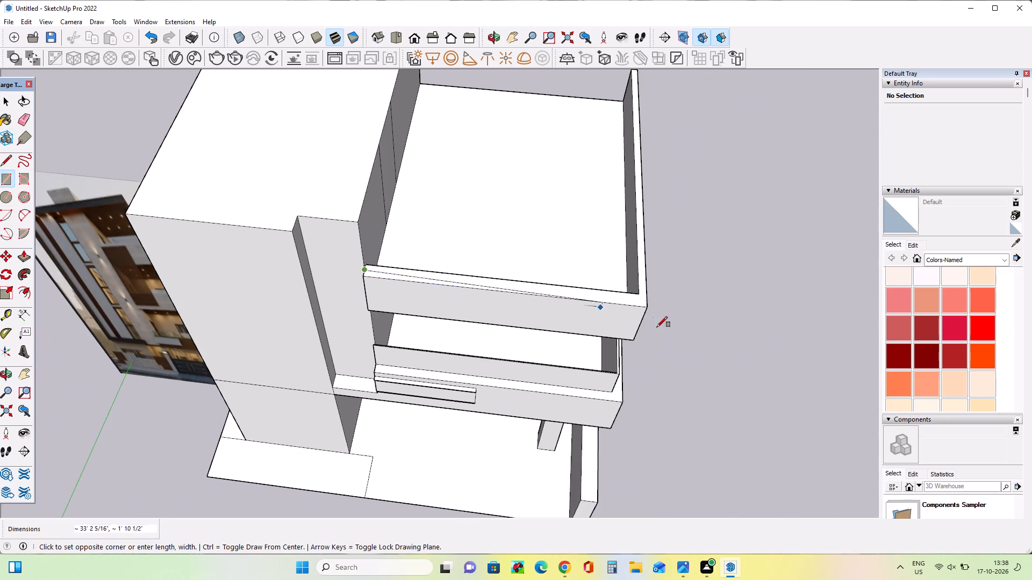
scroll(654, 304, "up", 8)
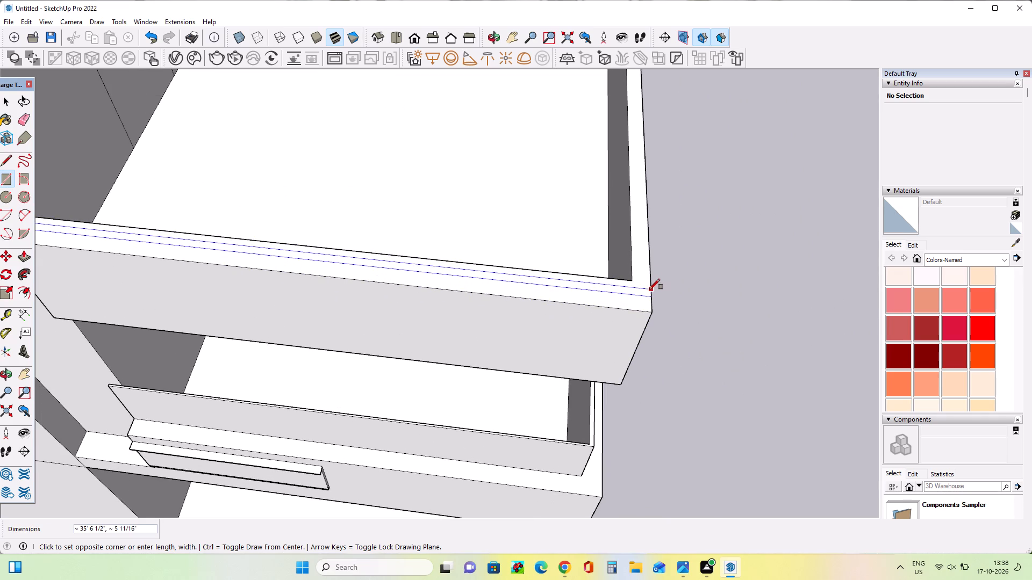
scroll(649, 289, "up", 5)
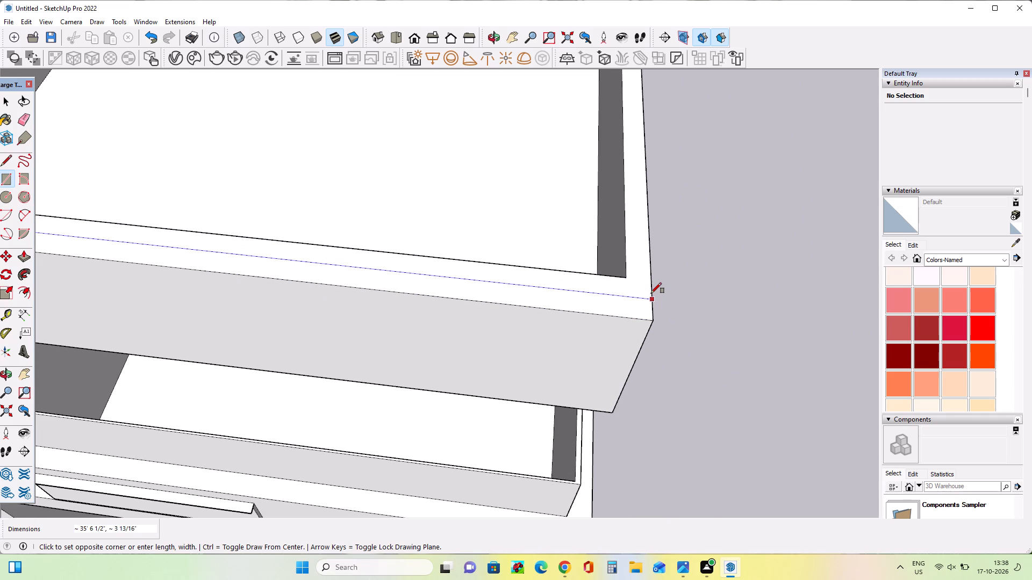
left_click(651, 292)
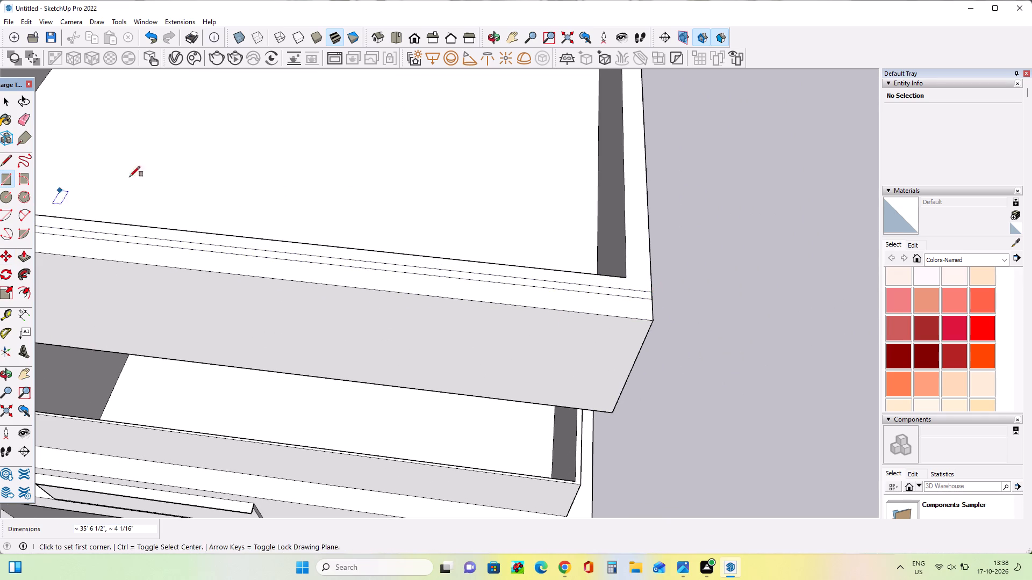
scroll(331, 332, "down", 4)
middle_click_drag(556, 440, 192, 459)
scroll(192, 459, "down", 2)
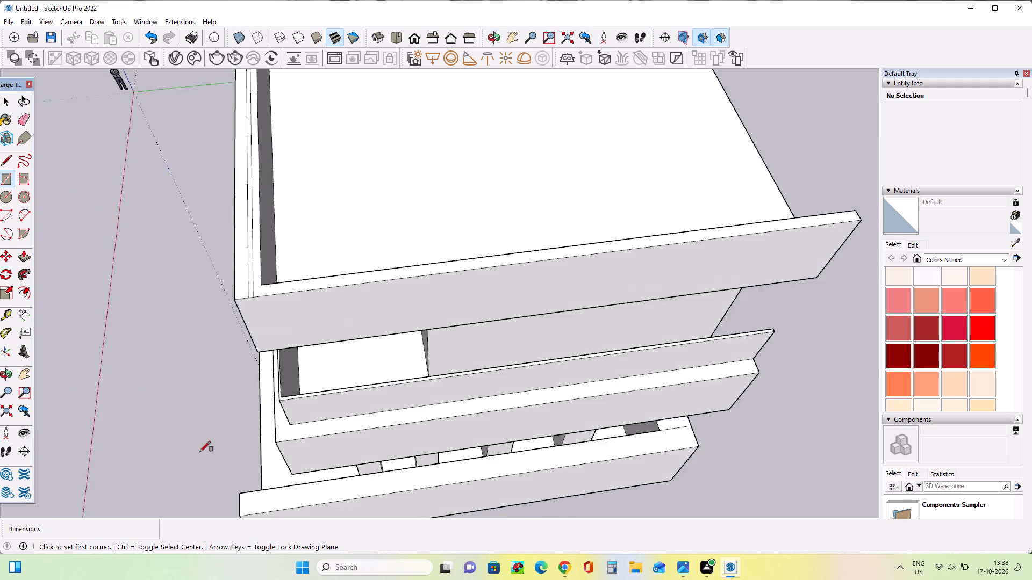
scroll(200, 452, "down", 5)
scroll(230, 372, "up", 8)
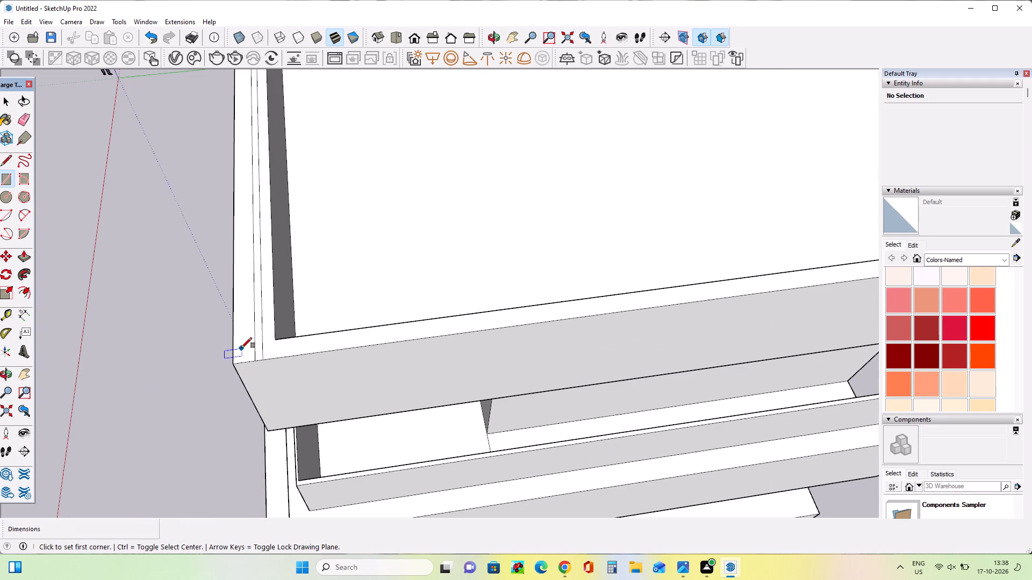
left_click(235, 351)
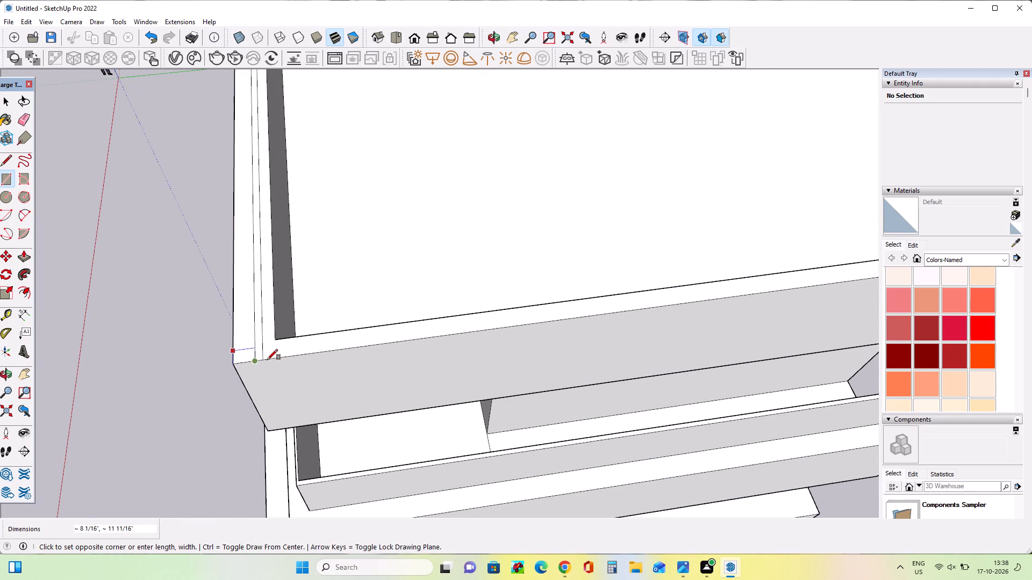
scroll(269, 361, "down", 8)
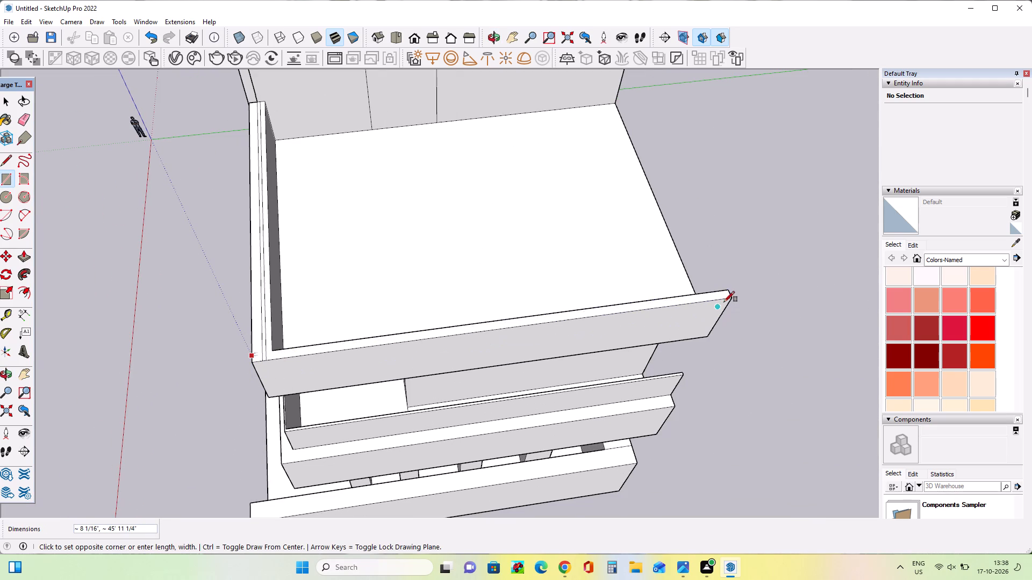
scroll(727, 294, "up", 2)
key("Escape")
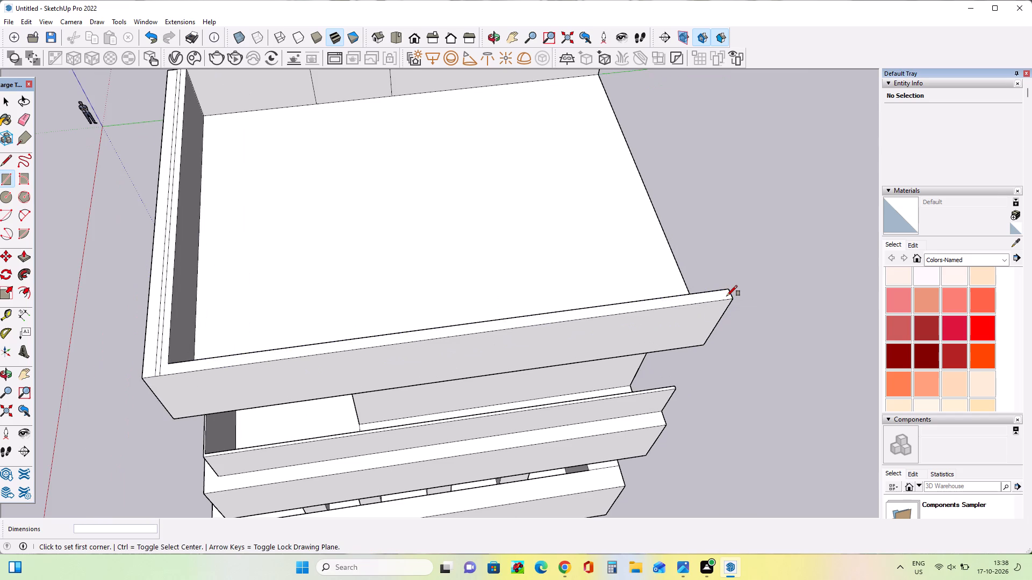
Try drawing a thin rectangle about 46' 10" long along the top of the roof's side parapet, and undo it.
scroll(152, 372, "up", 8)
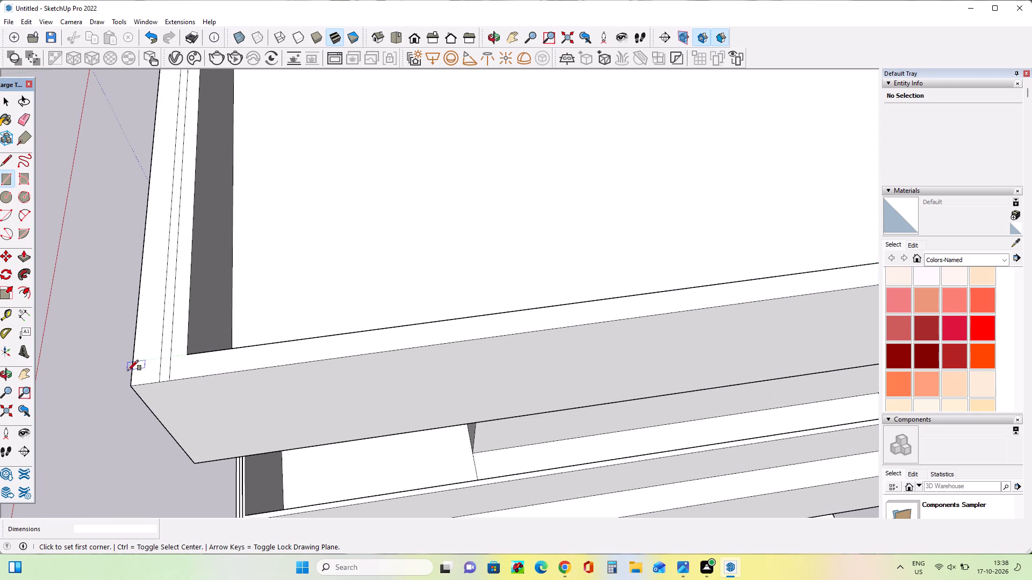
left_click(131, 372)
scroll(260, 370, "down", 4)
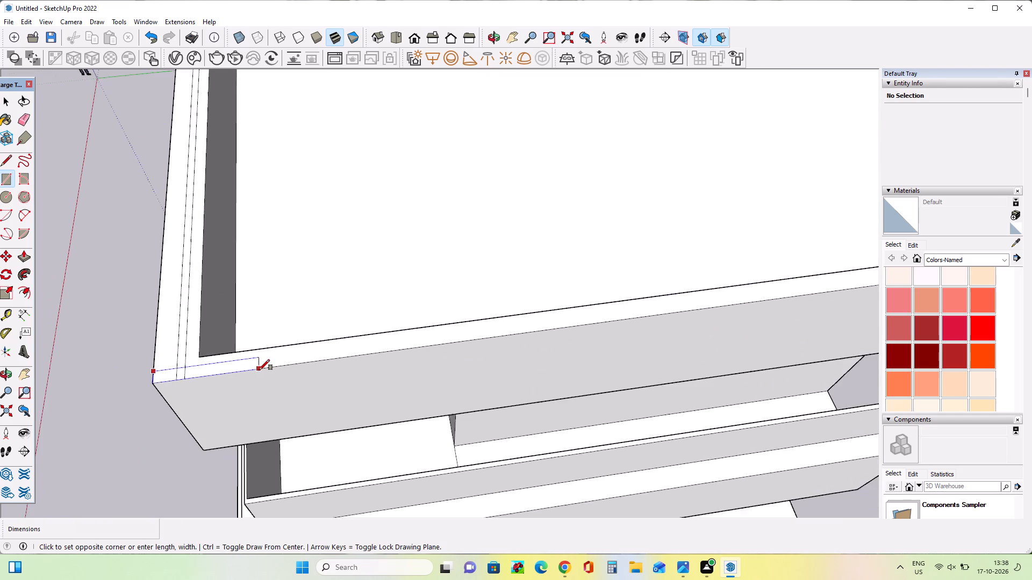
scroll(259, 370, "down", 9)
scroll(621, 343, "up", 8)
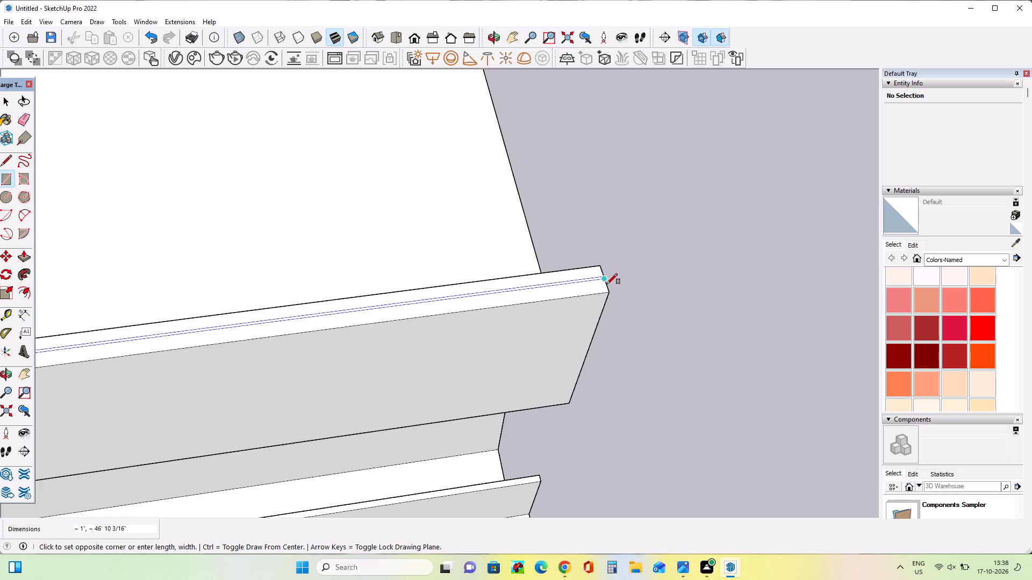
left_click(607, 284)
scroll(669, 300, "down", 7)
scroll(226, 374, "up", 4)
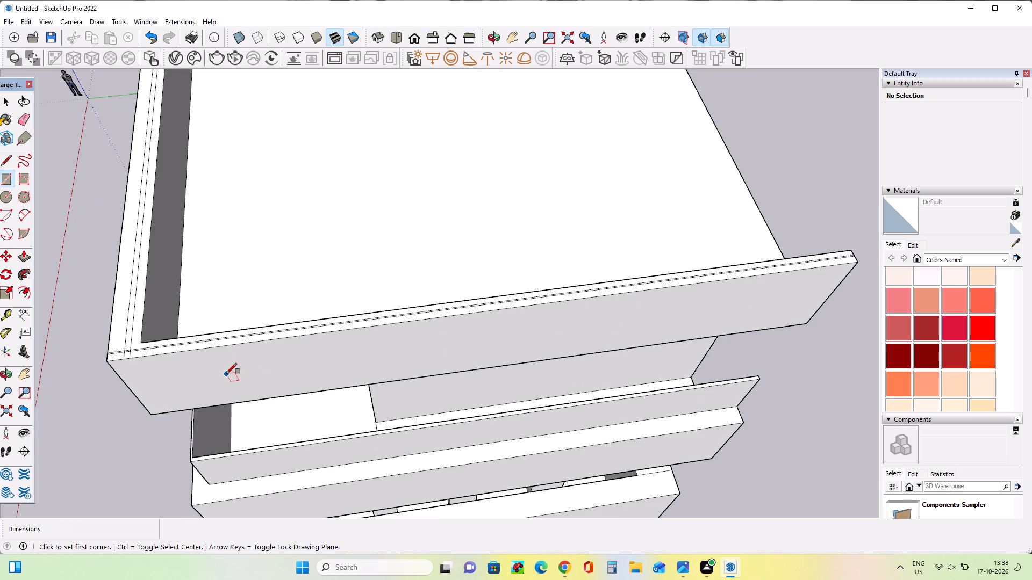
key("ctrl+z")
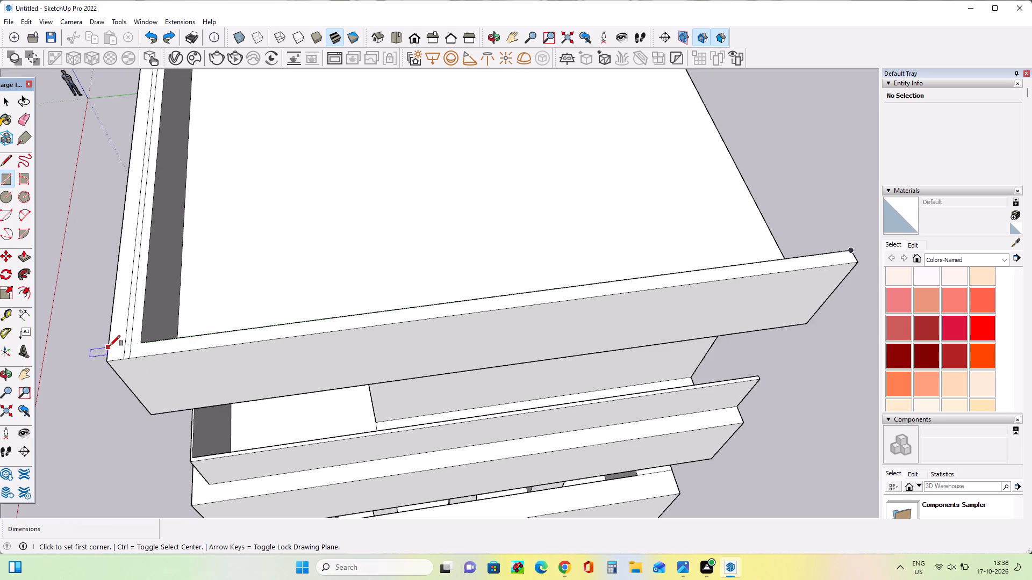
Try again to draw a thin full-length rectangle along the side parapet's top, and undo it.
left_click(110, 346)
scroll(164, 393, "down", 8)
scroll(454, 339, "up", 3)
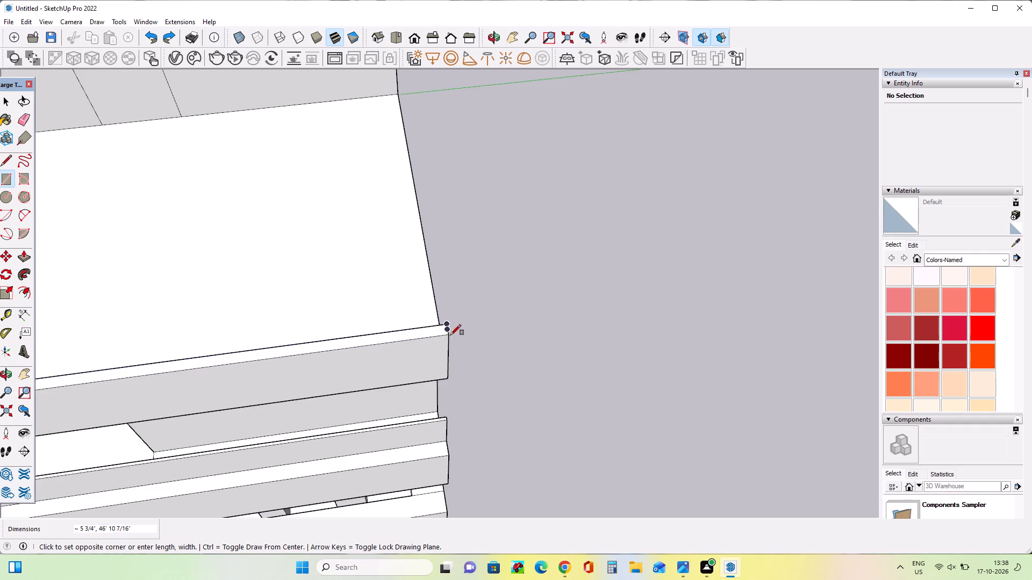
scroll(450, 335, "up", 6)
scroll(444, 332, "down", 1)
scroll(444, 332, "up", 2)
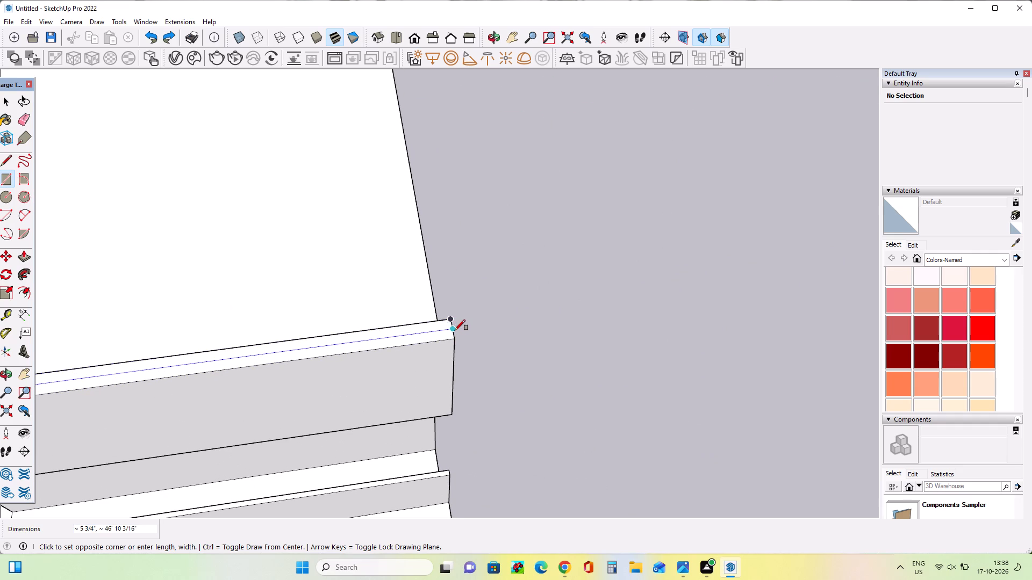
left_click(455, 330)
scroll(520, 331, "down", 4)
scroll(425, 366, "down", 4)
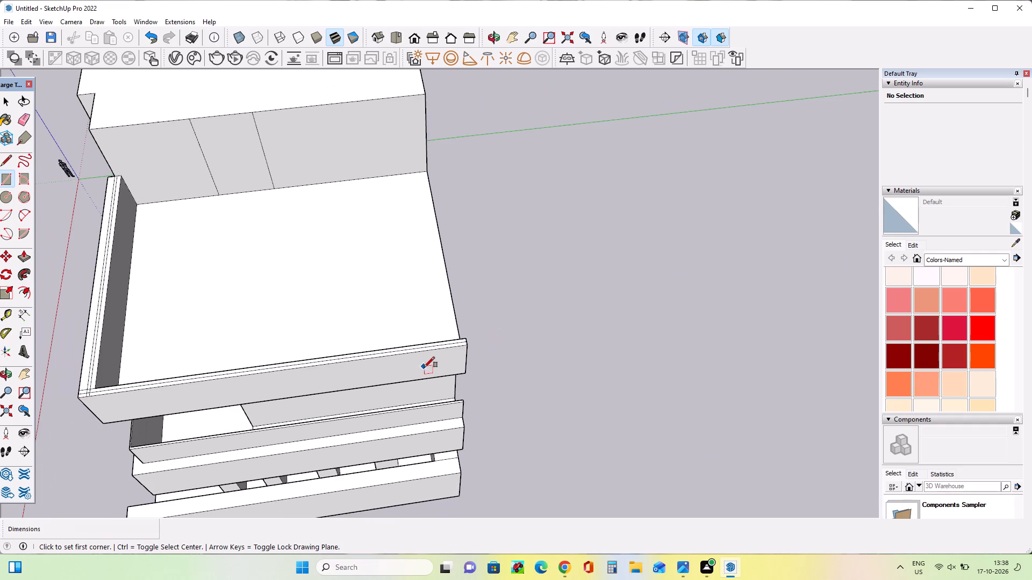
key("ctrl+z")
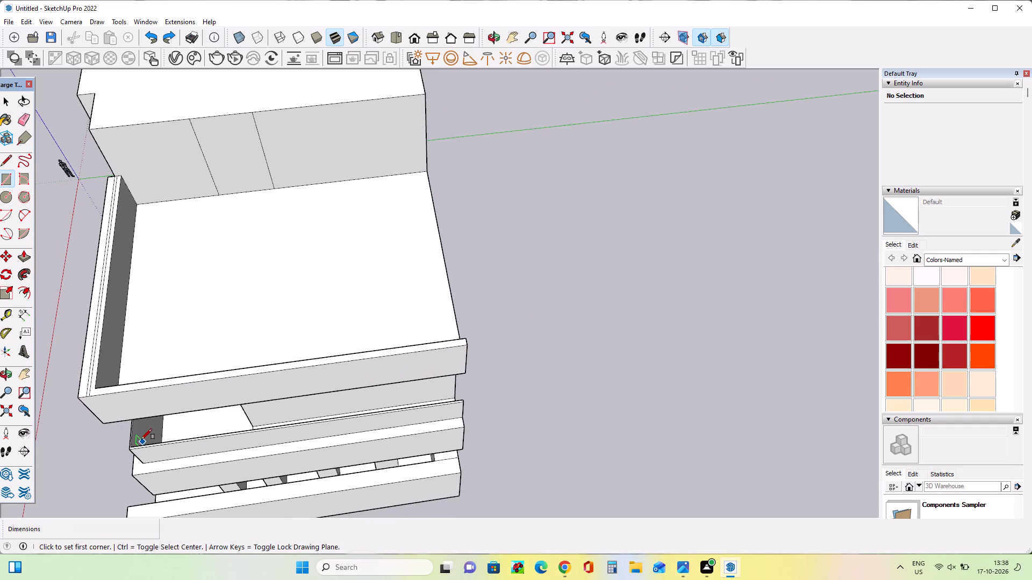
Draw a thin rectangle about 46' 10" long along the top of the roof's side parapet, starting at the front corner.
scroll(83, 406, "up", 8)
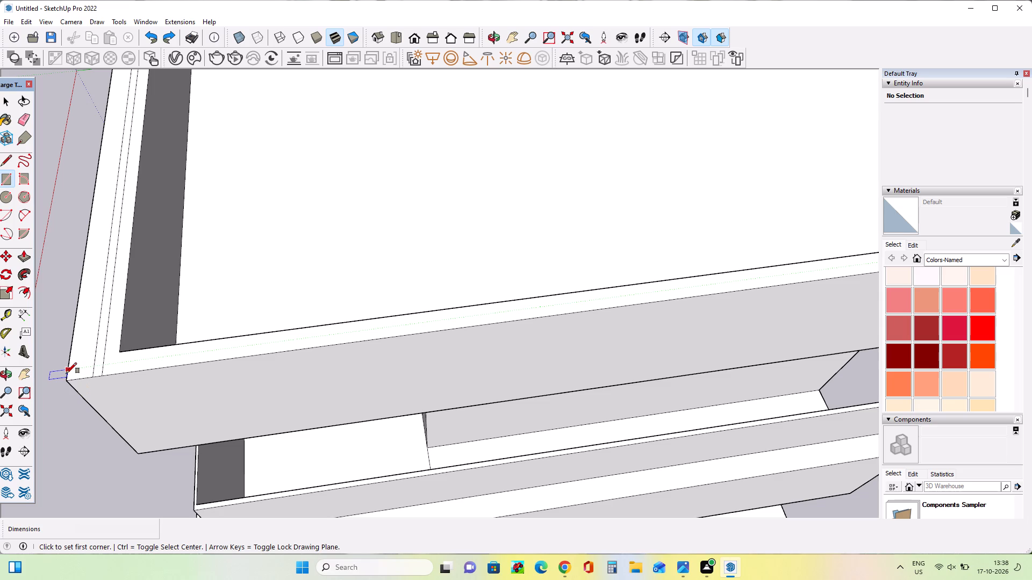
scroll(68, 372, "up", 3)
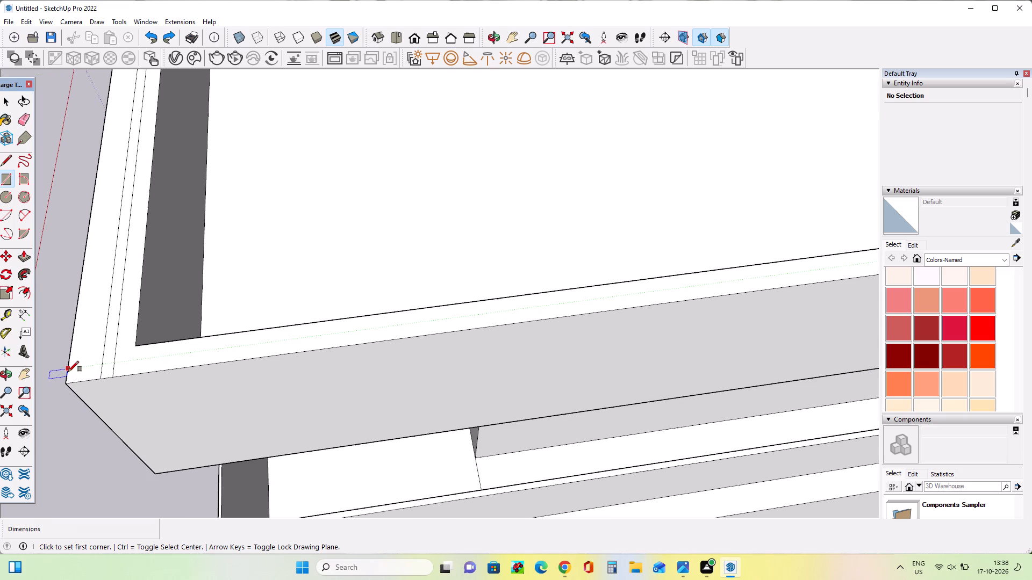
left_click(69, 372)
scroll(180, 356, "down", 2)
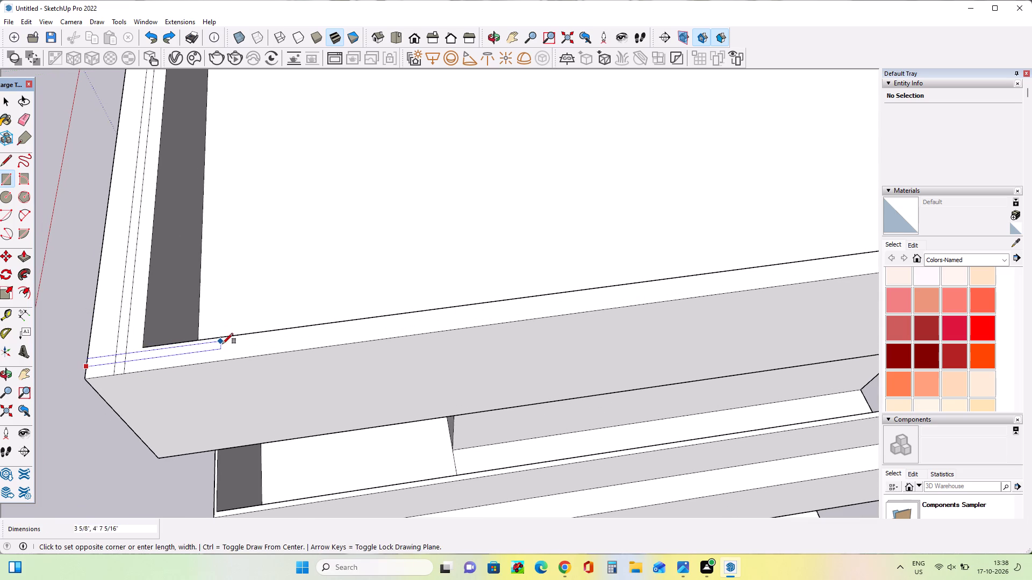
scroll(225, 343, "up", 4)
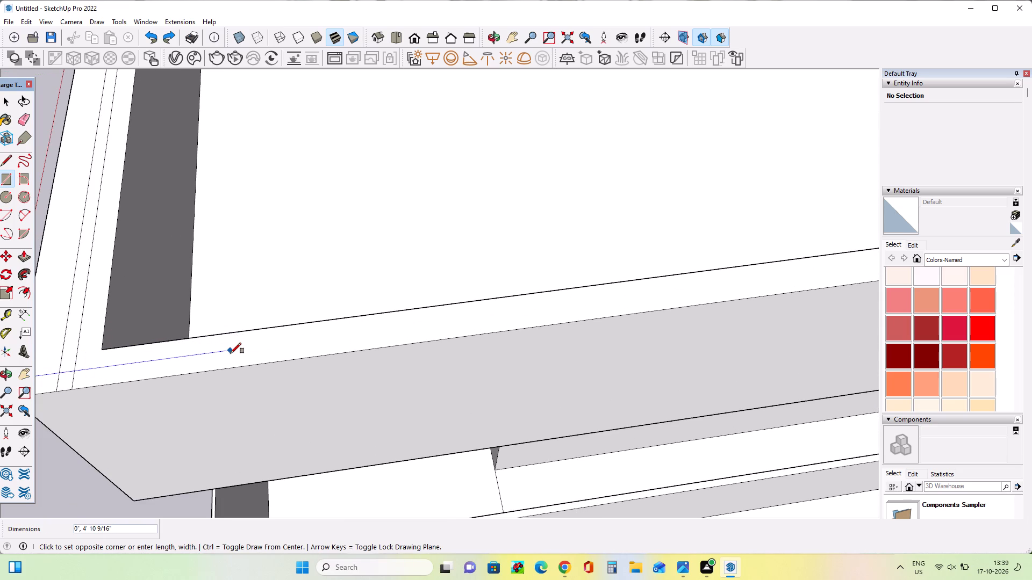
scroll(231, 353, "down", 12)
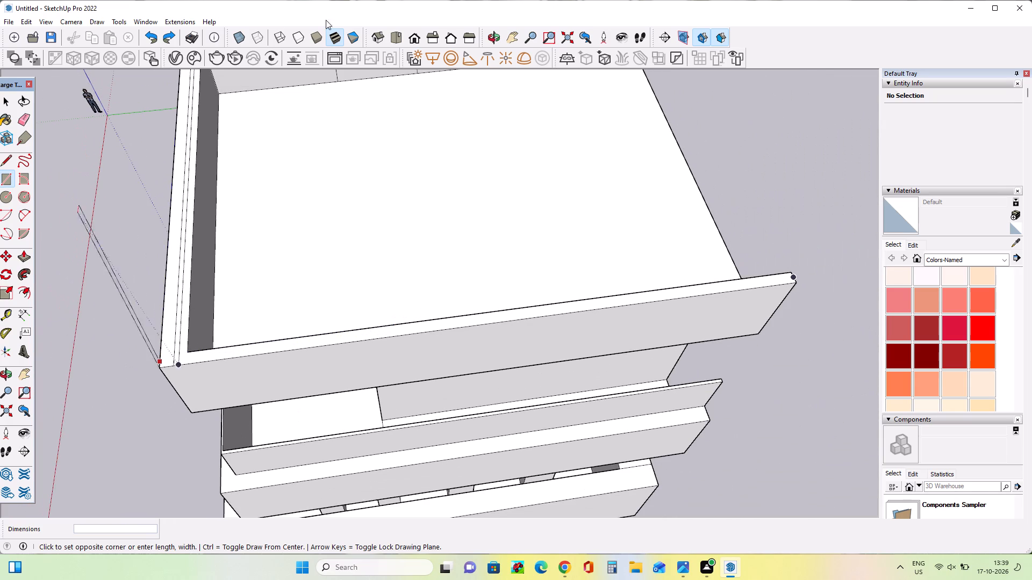
scroll(797, 280, "up", 6)
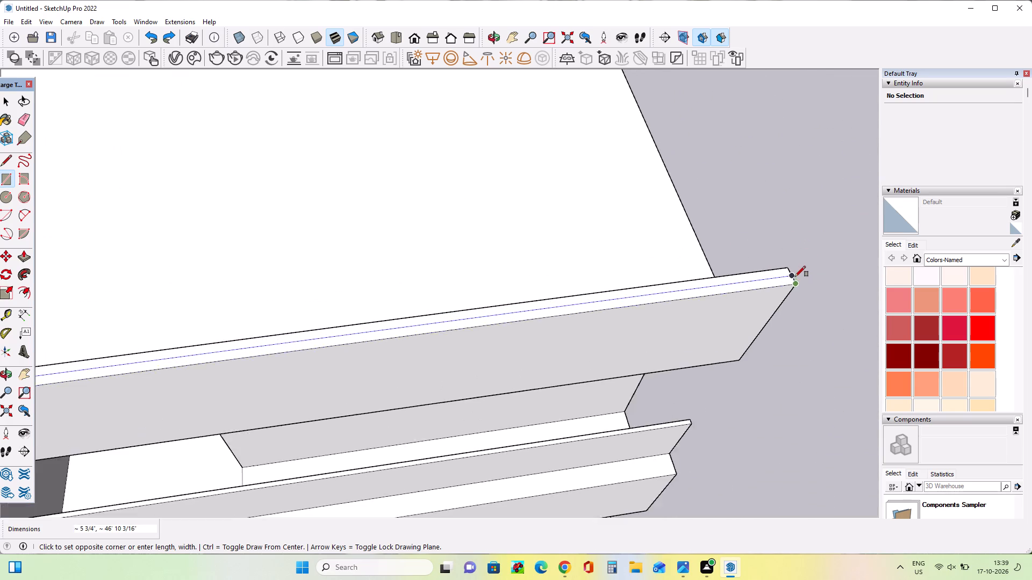
scroll(795, 277, "up", 2)
left_click(785, 266)
Push the thin strip on the front parapet's top down 1' 1/2", and pull it up about 5' 10 13/16".
scroll(822, 274, "down", 4)
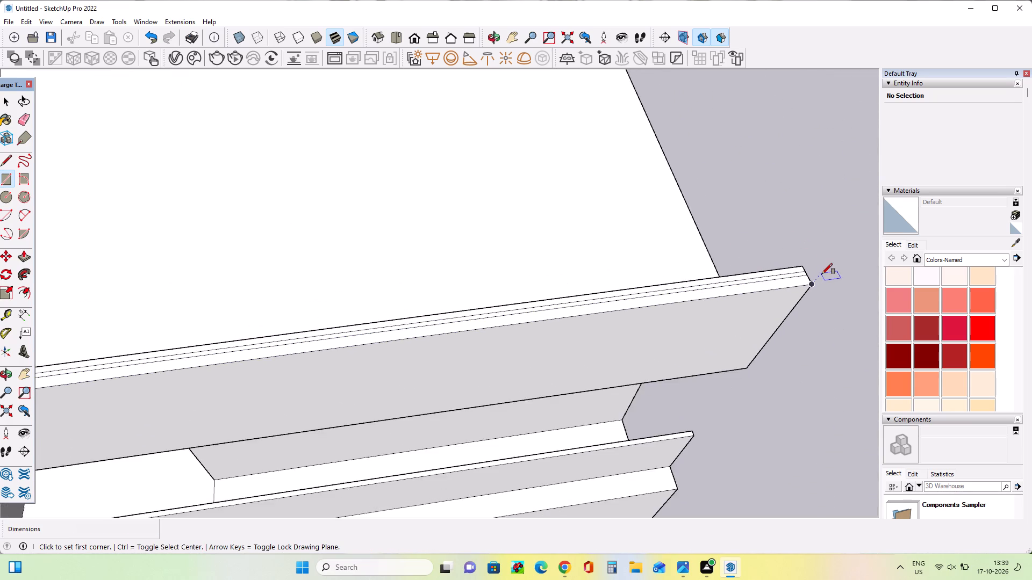
scroll(822, 274, "down", 4)
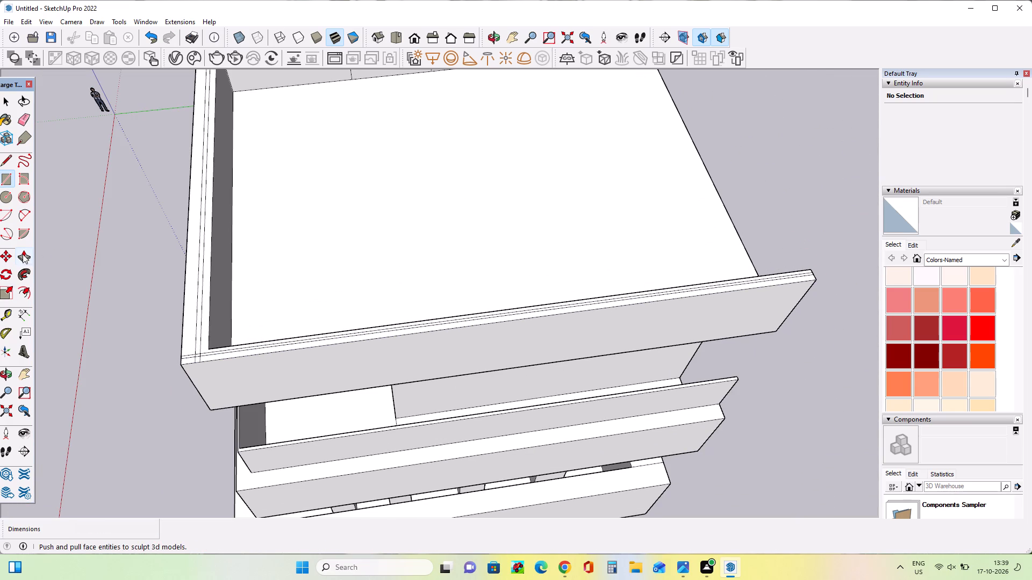
left_click(23, 256)
scroll(197, 344, "up", 1)
left_click(197, 344)
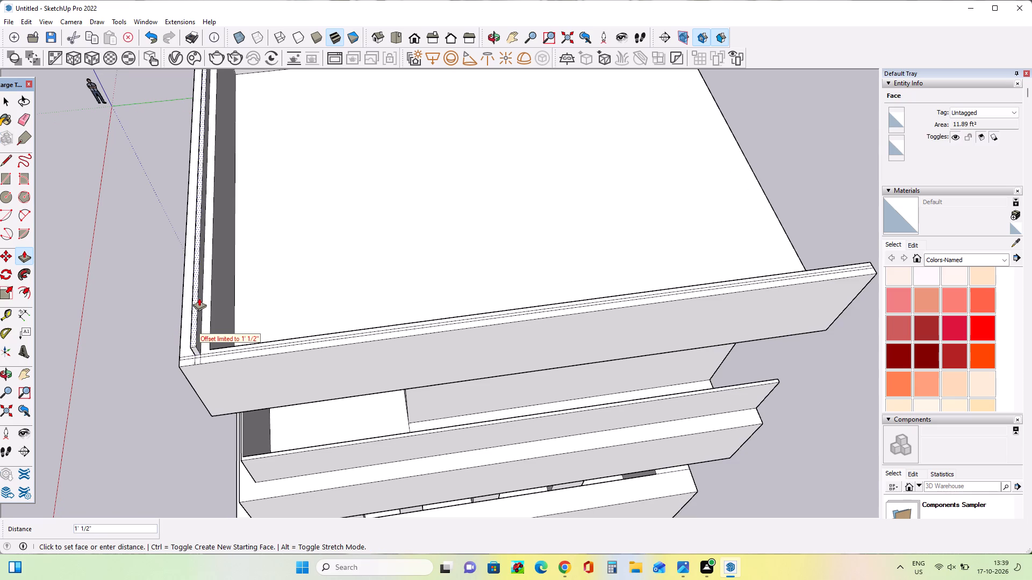
left_click(192, 285)
left_click(195, 301)
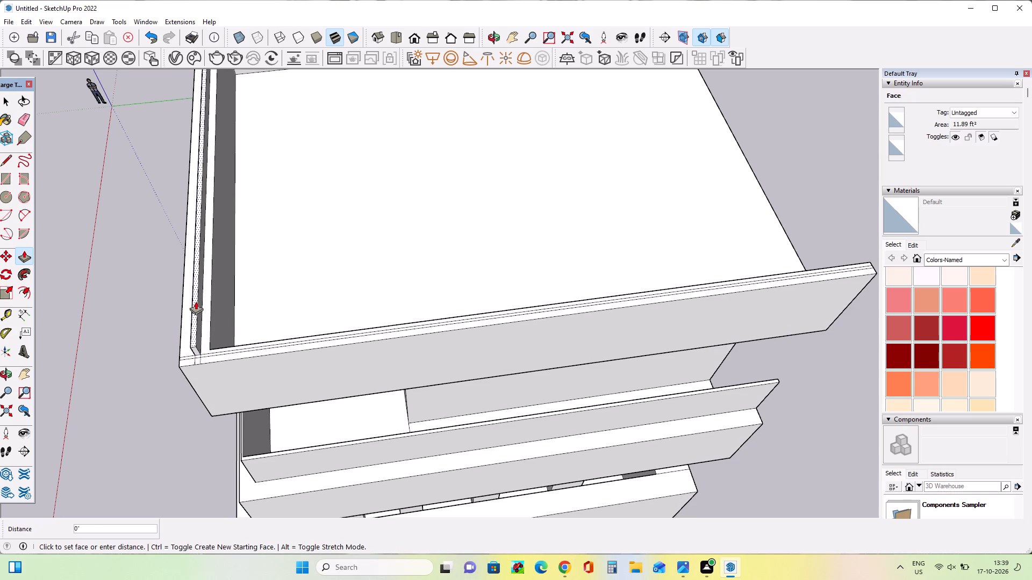
left_click(157, 250)
Raise the side parapet's thin top strip 6' 11 5/16" to the front panel's height, and bring the small corner piece up level with it.
scroll(129, 318, "down", 5)
scroll(129, 318, "up", 1)
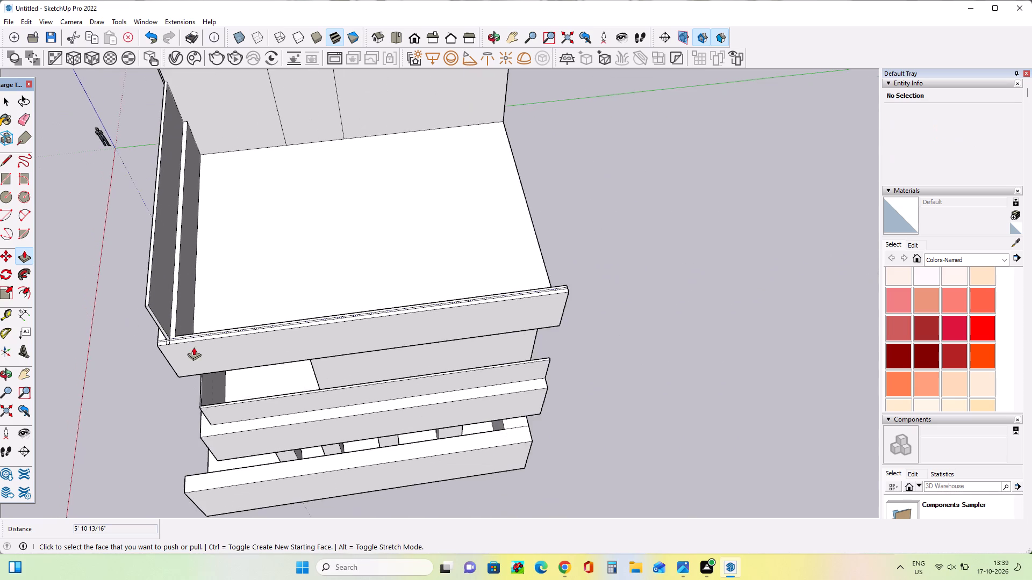
scroll(187, 342, "up", 10)
left_click(164, 337)
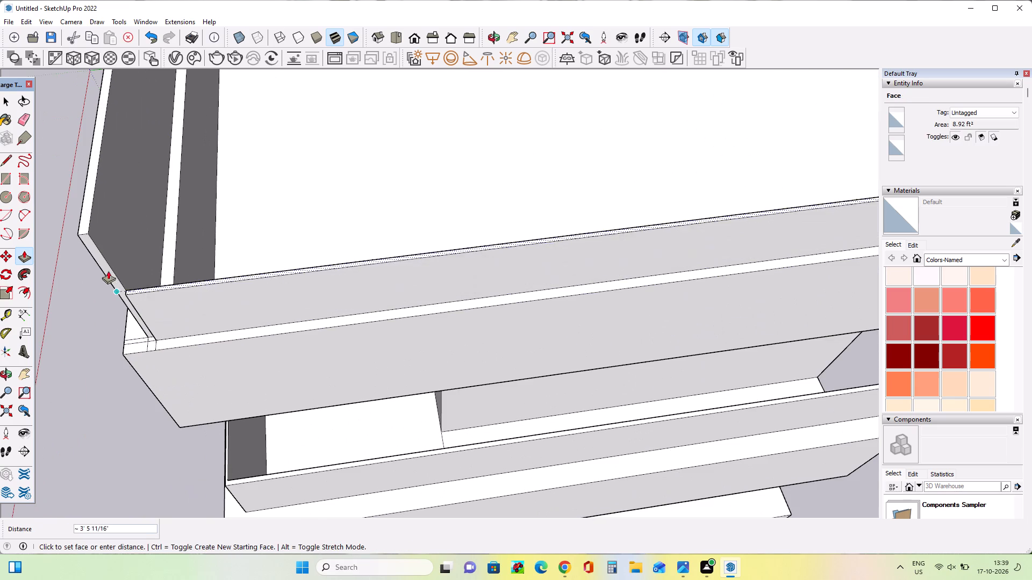
left_click(78, 234)
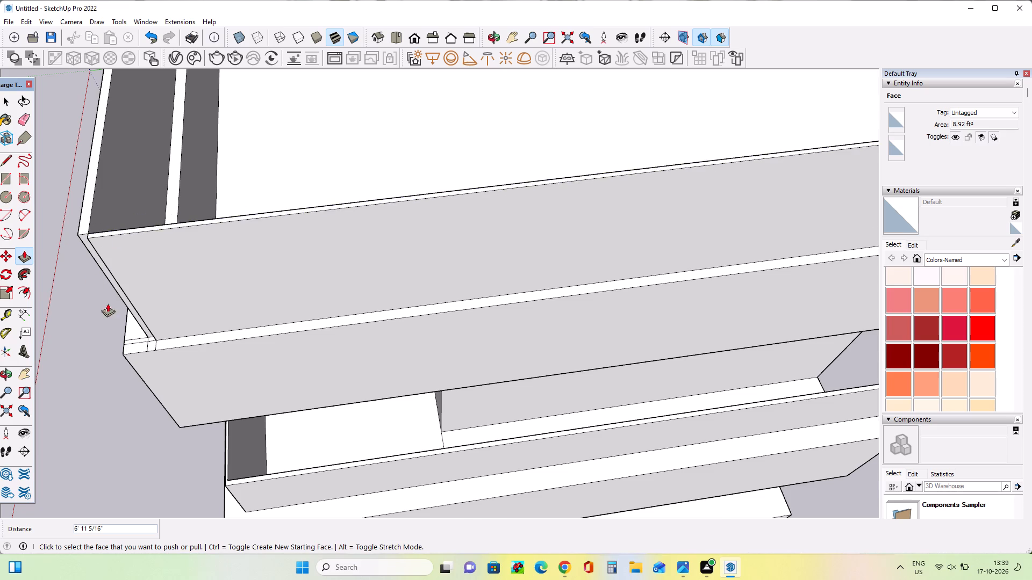
scroll(136, 346, "up", 4)
left_click(156, 337)
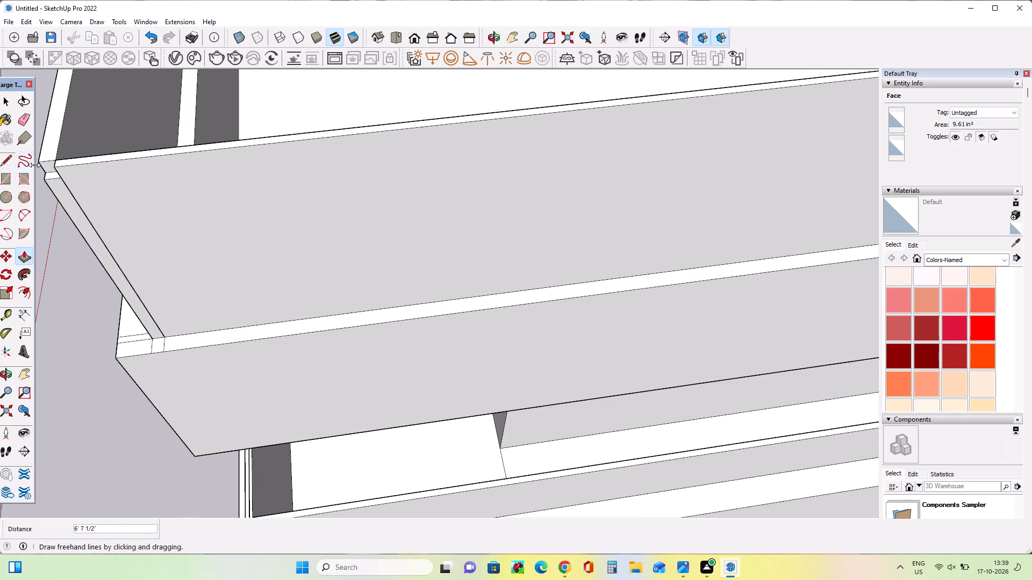
left_click_drag(51, 149, 55, 154)
Thin the upper roof's front panel by pushing its inner face 1 3/4".
scroll(78, 262, "down", 9)
middle_click_drag(78, 263, 114, 280)
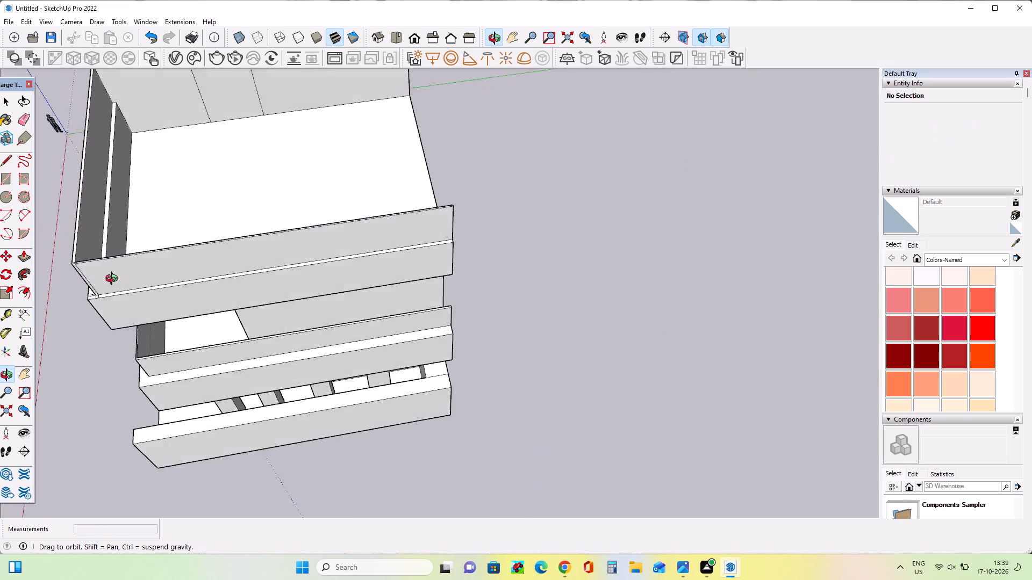
middle_click_drag(114, 280, 137, 302)
left_click(94, 310)
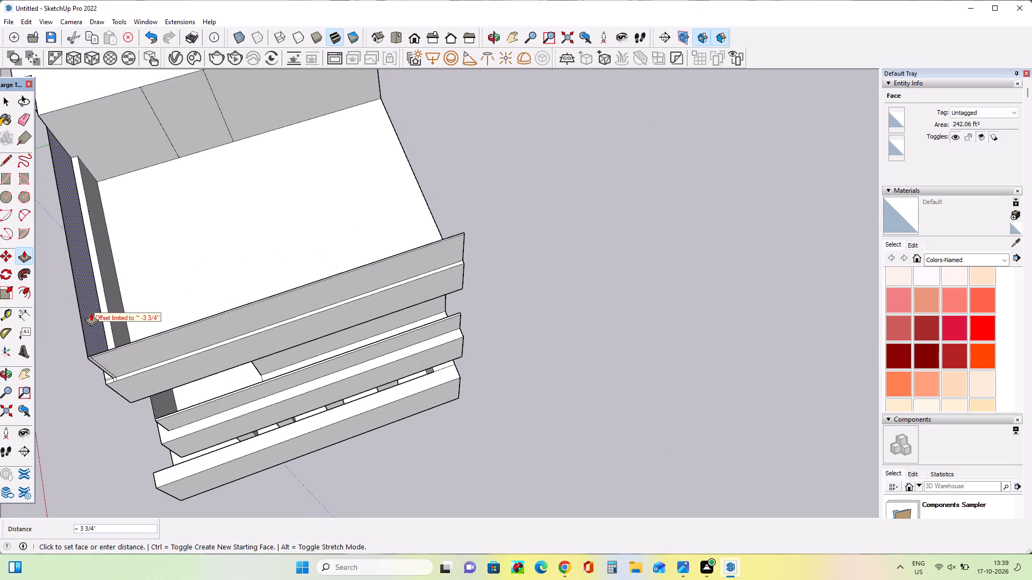
left_click(93, 313)
Push the top of the upper roof's front panel down 1'.
scroll(205, 308, "down", 1)
middle_click_drag(206, 308, 313, 260)
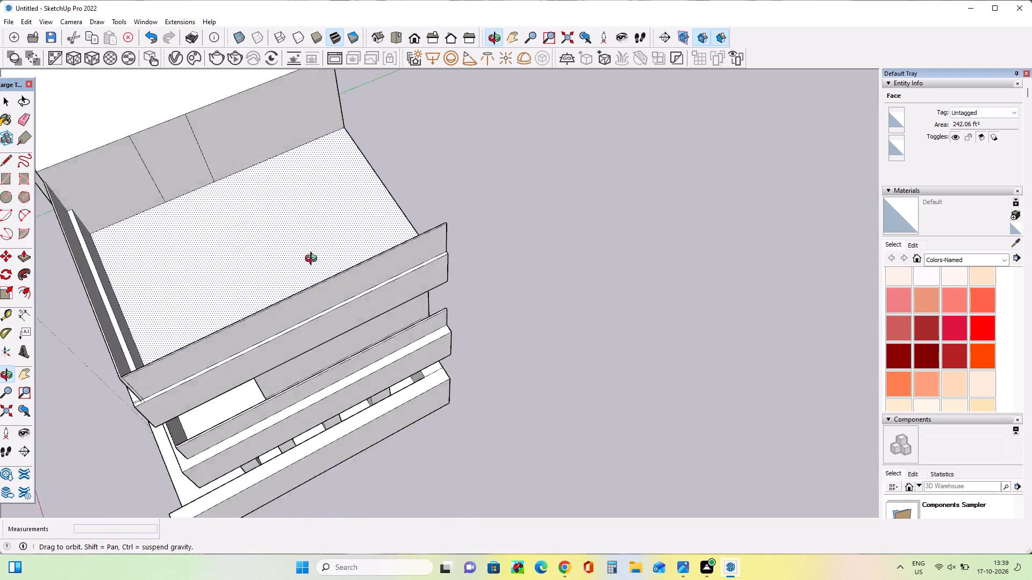
middle_click_drag(313, 260, 518, 175)
scroll(380, 342, "up", 3)
middle_click_drag(382, 334, 435, 246)
scroll(435, 246, "down", 2)
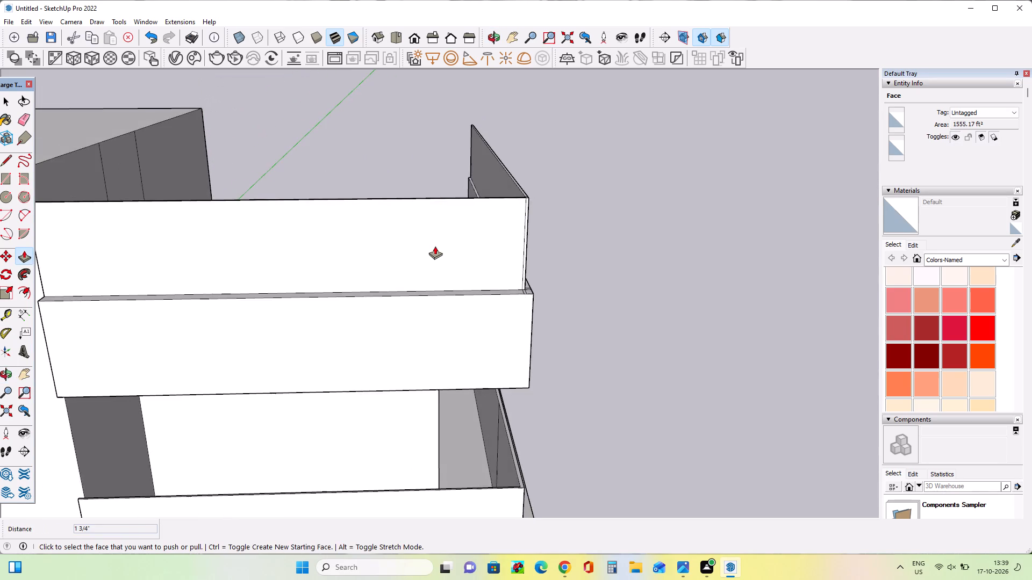
scroll(435, 246, "down", 6)
middle_click_drag(438, 251, 439, 318)
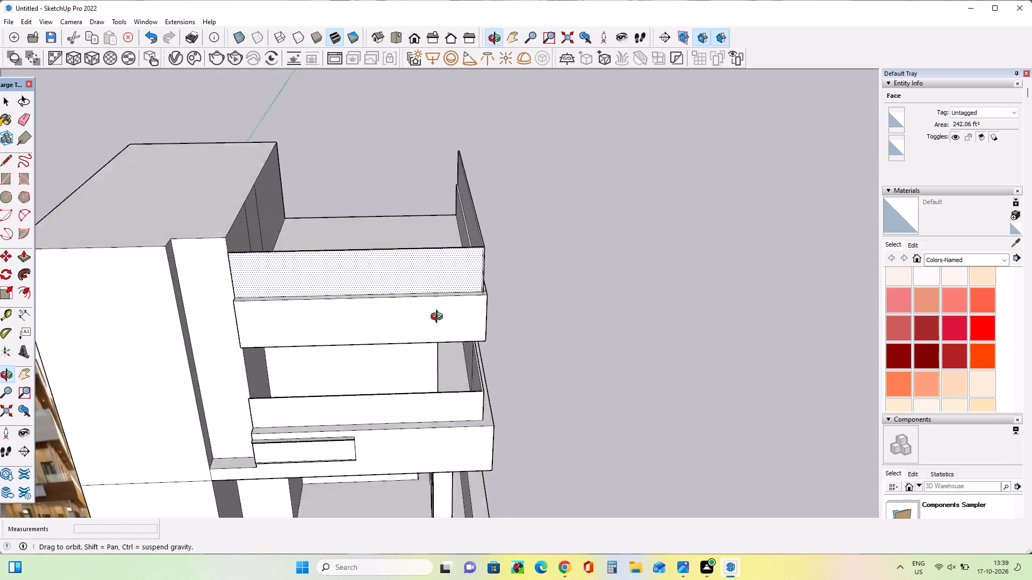
middle_click_drag(439, 318, 430, 401)
scroll(422, 323, "up", 8)
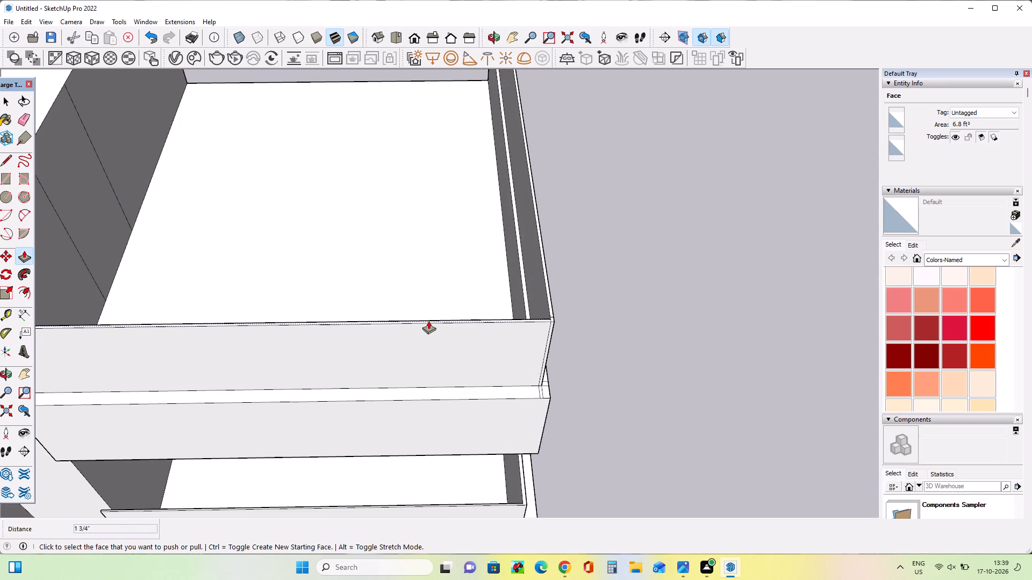
left_click(428, 321)
left_click(428, 331)
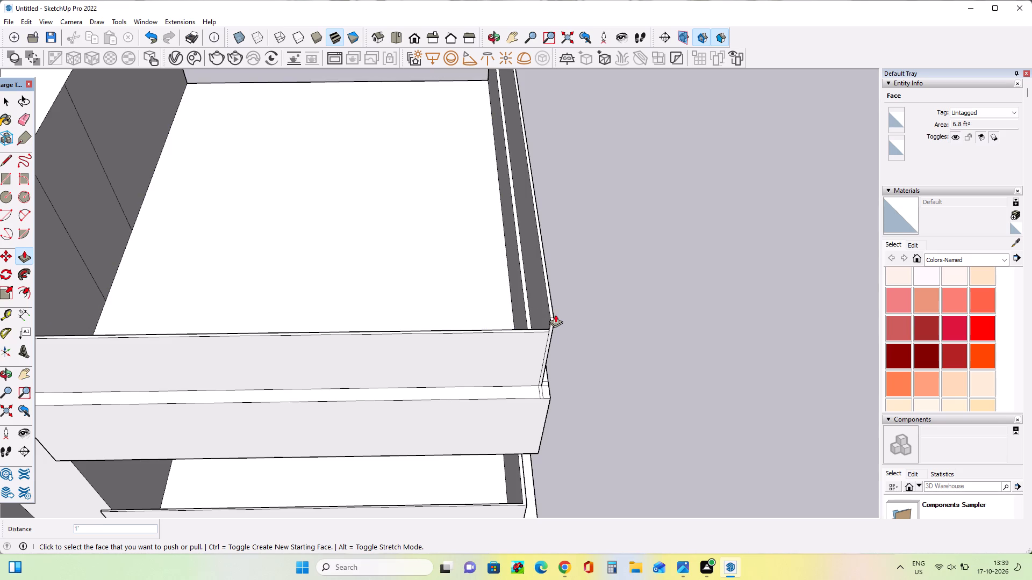
Push the corner piece and the side panel's top down 1', level with the lowered front panel.
scroll(555, 318, "up", 8)
left_click(548, 320)
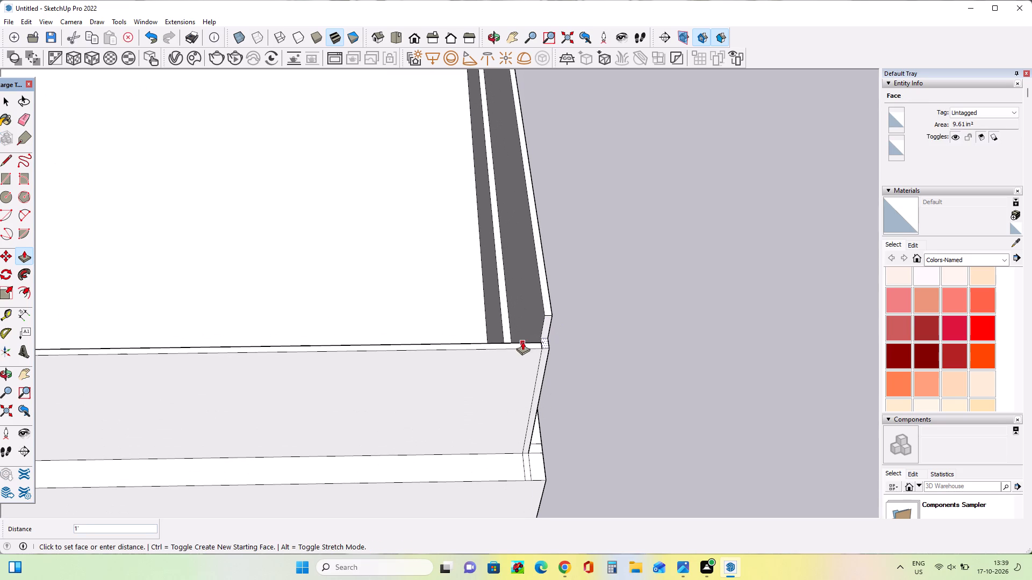
left_click(522, 342)
left_click(545, 303)
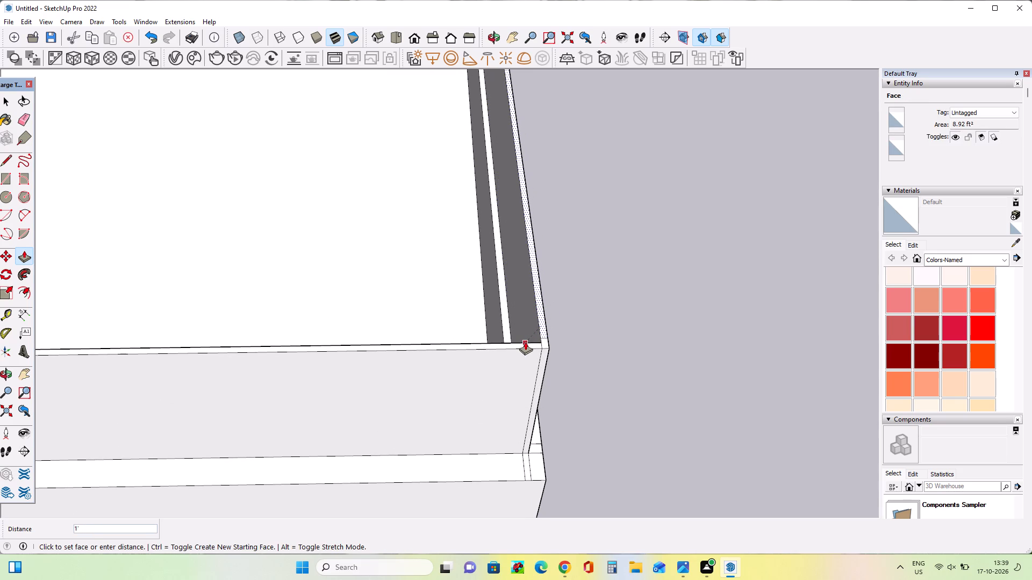
left_click(525, 342)
Examine the building's parapet and balcony proportions from several sides against the reference image.
scroll(526, 327, "down", 7)
scroll(423, 323, "down", 13)
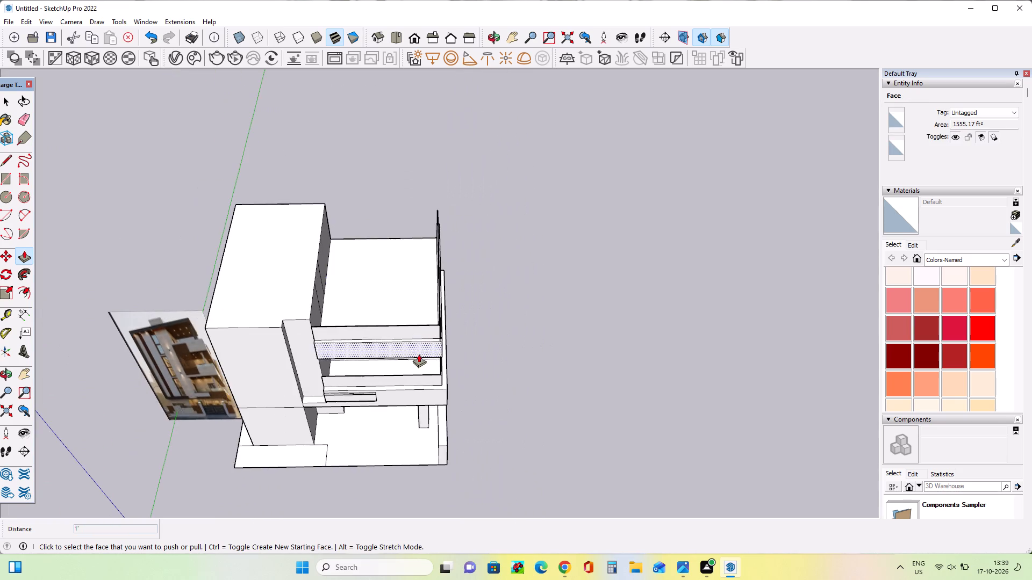
middle_click_drag(415, 374, 399, 234)
scroll(348, 258, "up", 4)
middle_click_drag(346, 257, 348, 272)
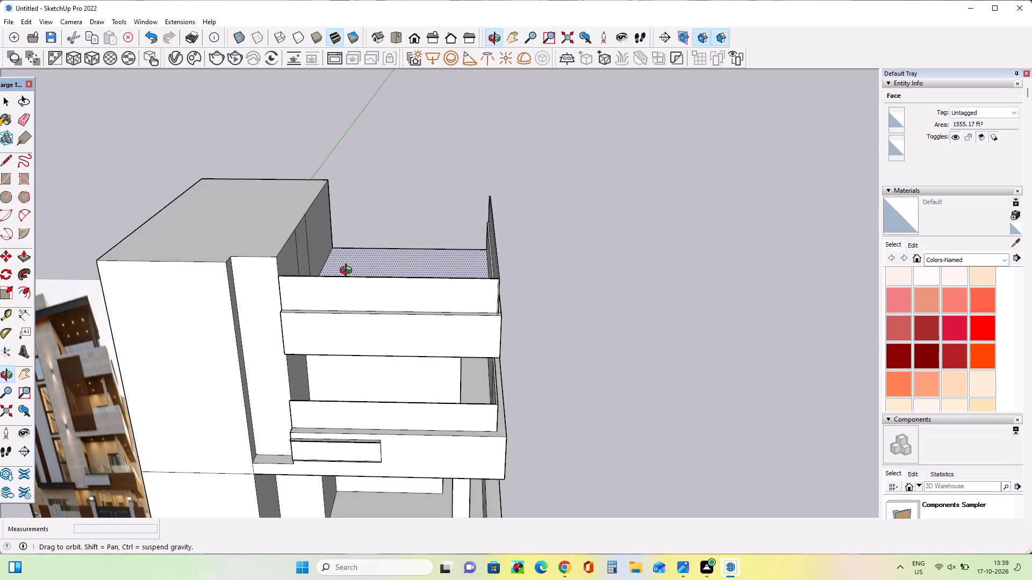
middle_click_drag(348, 272, 281, 289)
middle_click_drag(278, 232, 433, 153)
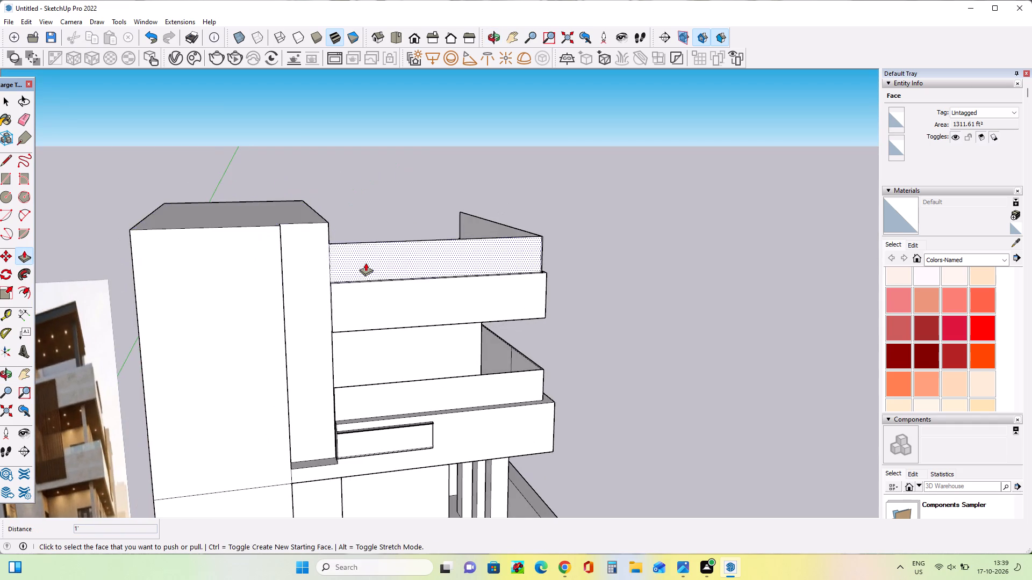
scroll(365, 263, "down", 5)
middle_click_drag(414, 297, 331, 235)
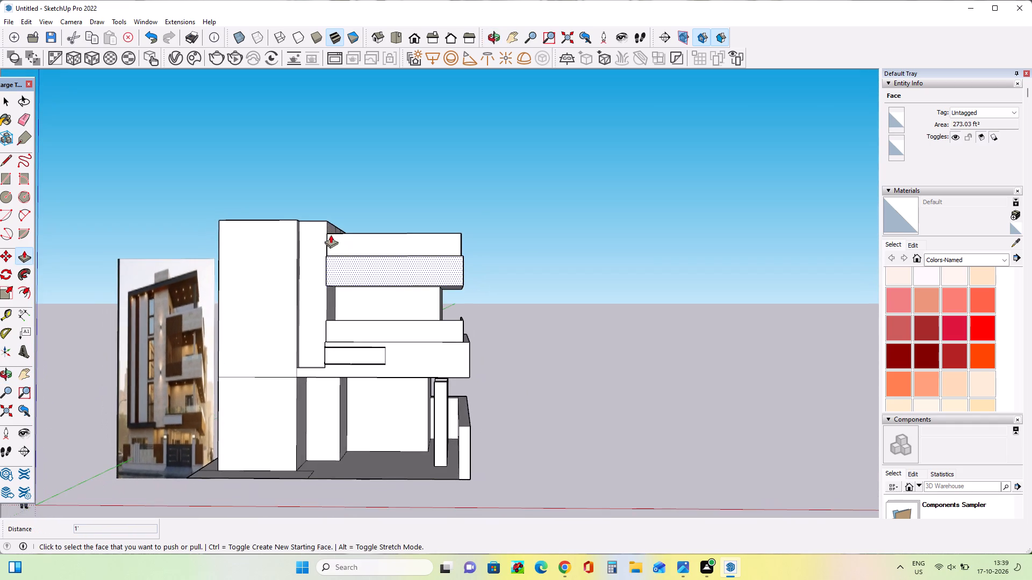
scroll(424, 282, "up", 4)
middle_click_drag(424, 274, 419, 322)
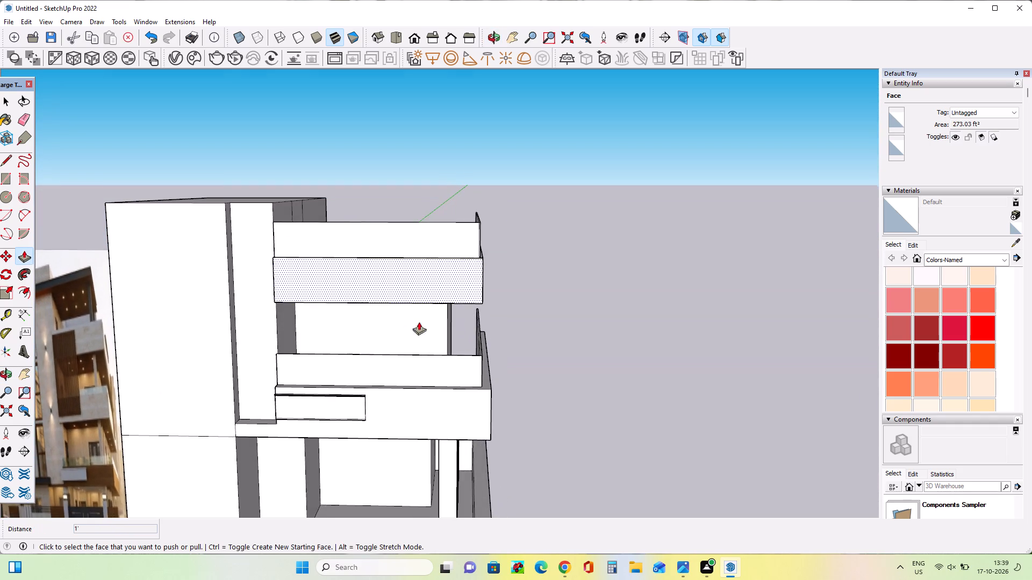
scroll(417, 329, "down", 3)
middle_click_drag(417, 333, 448, 342)
Push the ledge at the foot of the lower balcony's parapet down about 5 7/8".
scroll(399, 344, "up", 4)
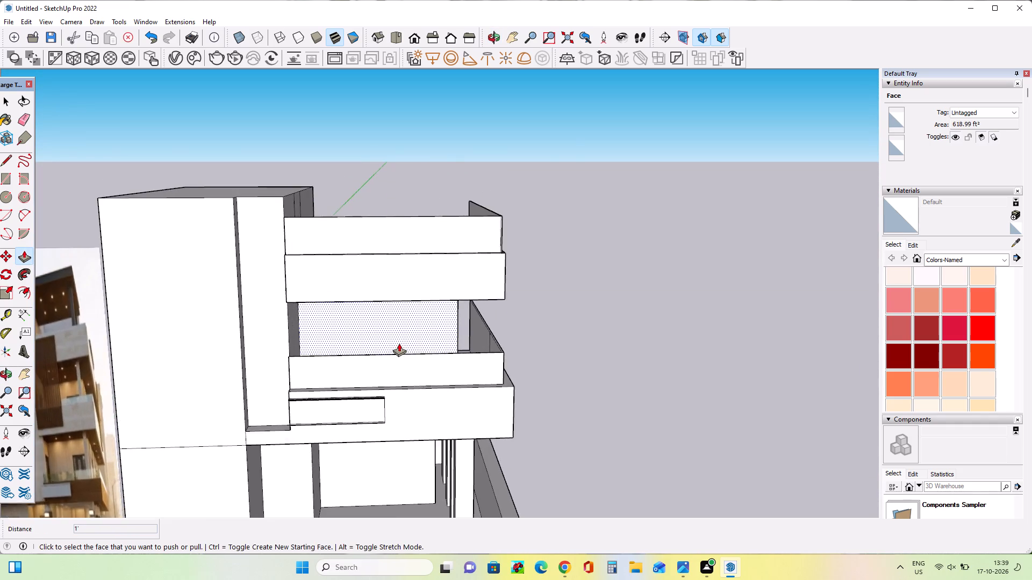
scroll(399, 343, "up", 3)
middle_click_drag(427, 374, 428, 395)
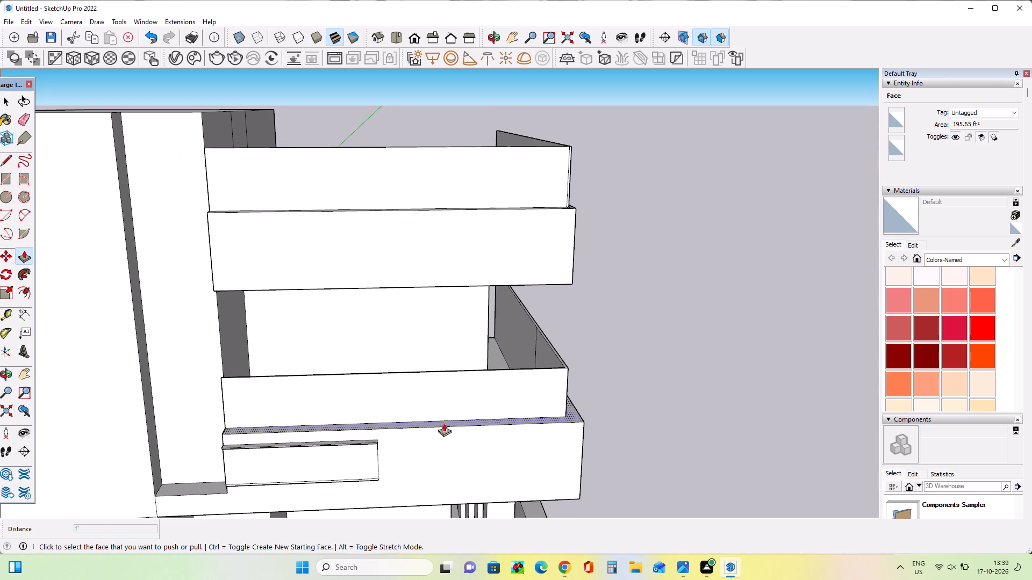
left_click(444, 423)
left_click(443, 427)
Push the top of the lower balcony's parapet down about 1' 1 1/8".
middle_click_drag(454, 365, 442, 450)
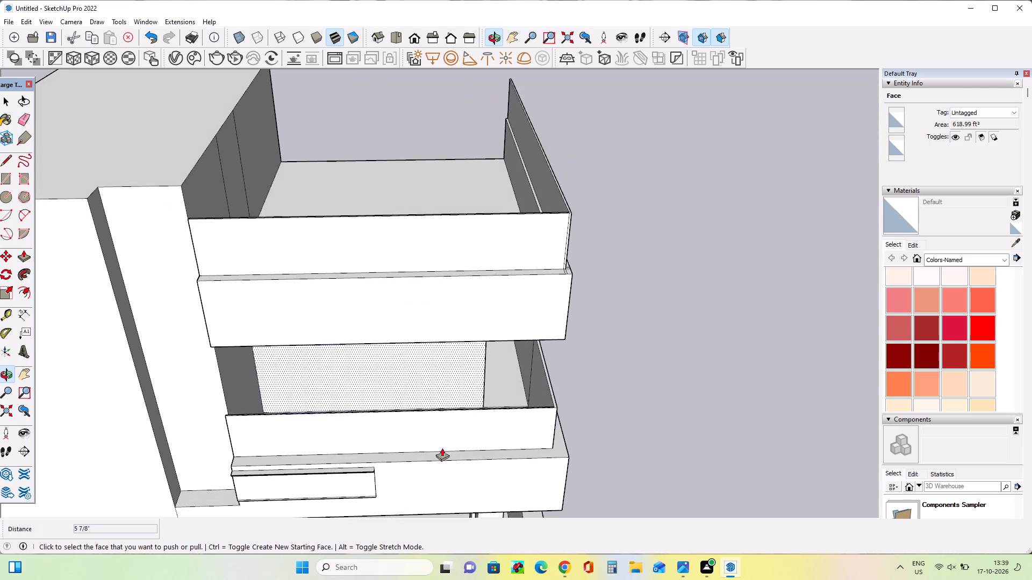
scroll(448, 406, "up", 9)
left_click(454, 423)
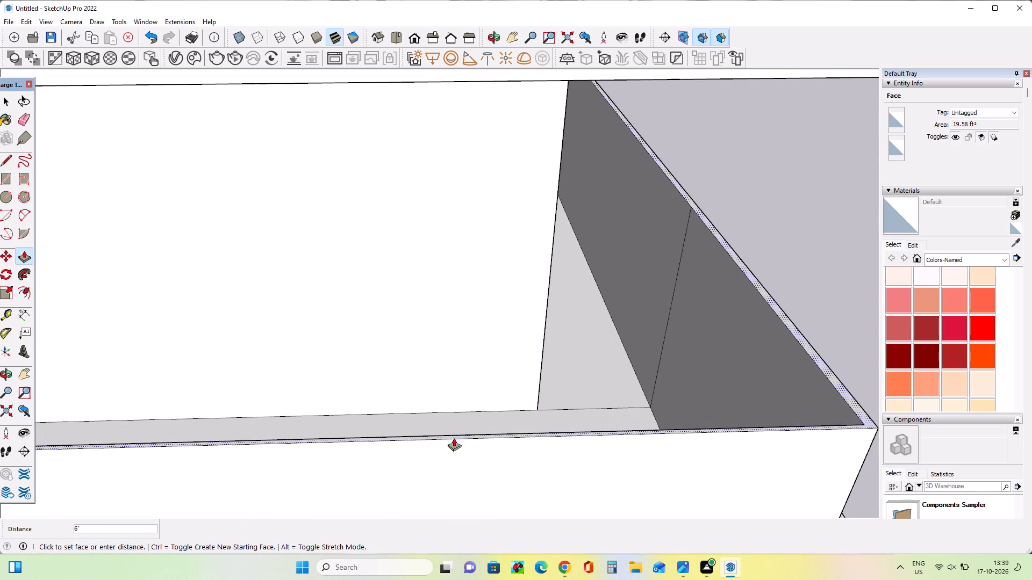
left_click(455, 453)
Push the upper overhang's large underside face in about 2 3/16", and bring the adjoining side underside face level with it.
scroll(410, 375, "down", 7)
middle_click_drag(405, 396, 408, 357)
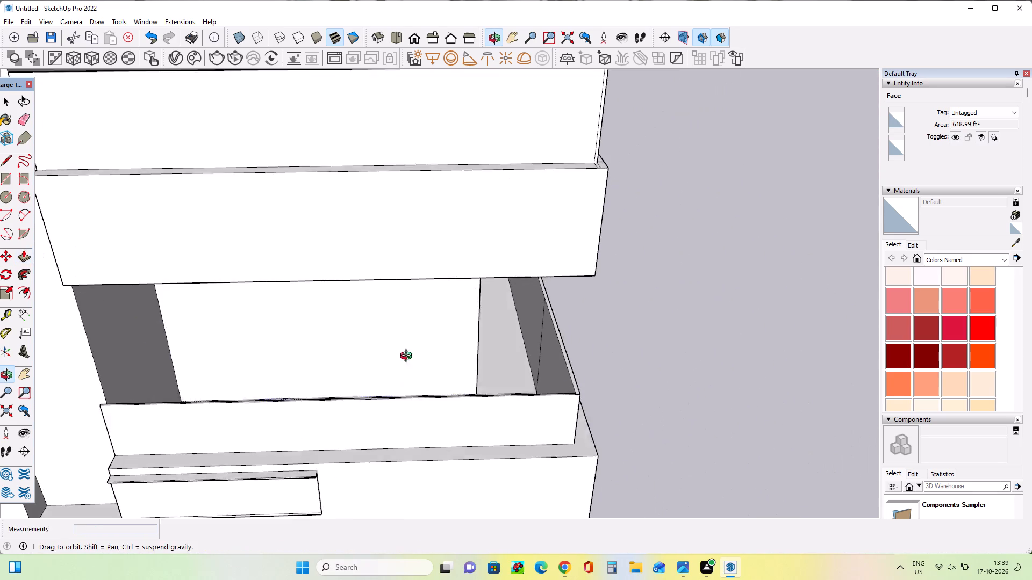
middle_click_drag(408, 357, 422, 276)
scroll(422, 276, "down", 9)
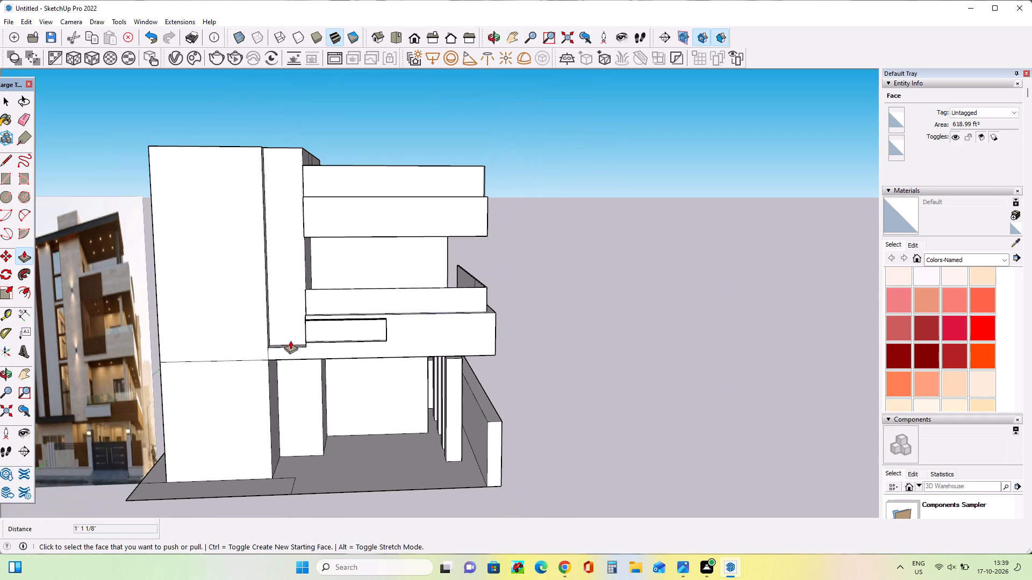
scroll(124, 381, "up", 3)
scroll(124, 380, "down", 4)
middle_click_drag(570, 262, 428, 311)
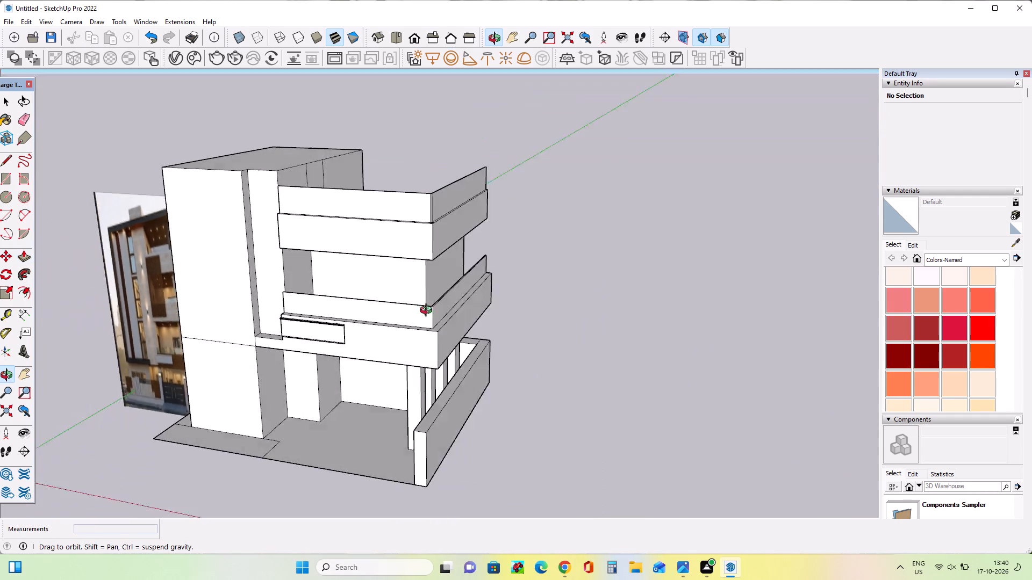
middle_click_drag(428, 311, 446, 145)
scroll(401, 237, "up", 4)
left_click(401, 237)
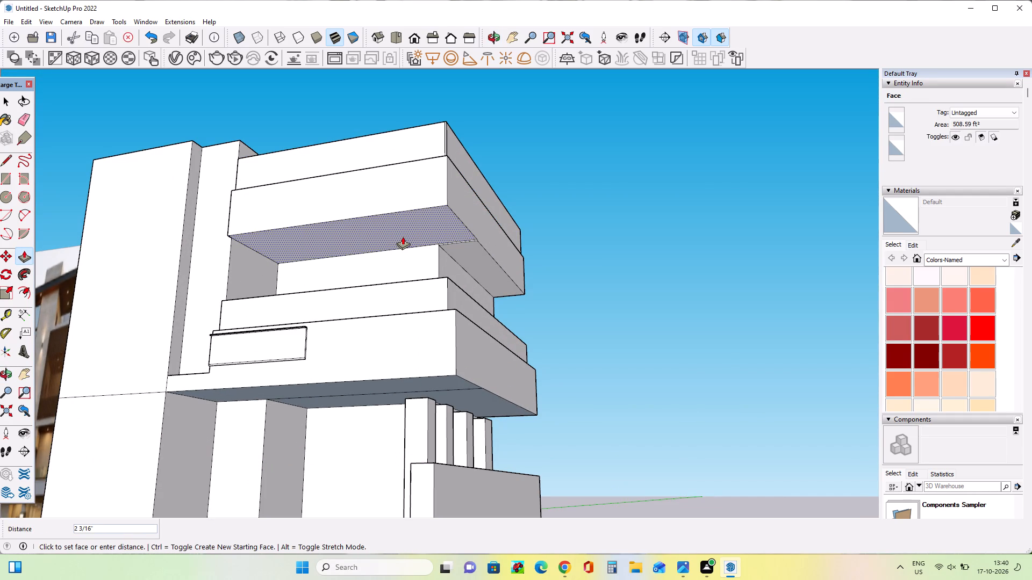
left_click(403, 236)
left_click(457, 257)
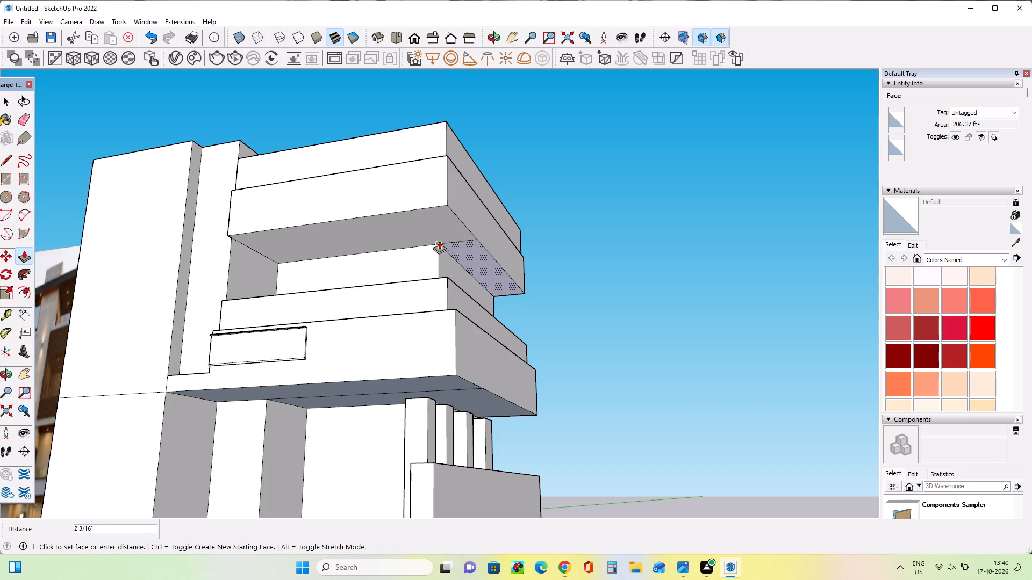
left_click(439, 241)
Paint both sides of the lower balcony's front parapet with Translucent Glass Gray from the Glass and Mirrors collection.
middle_click_drag(481, 230, 582, 358)
scroll(583, 358, "down", 3)
scroll(518, 345, "down", 3)
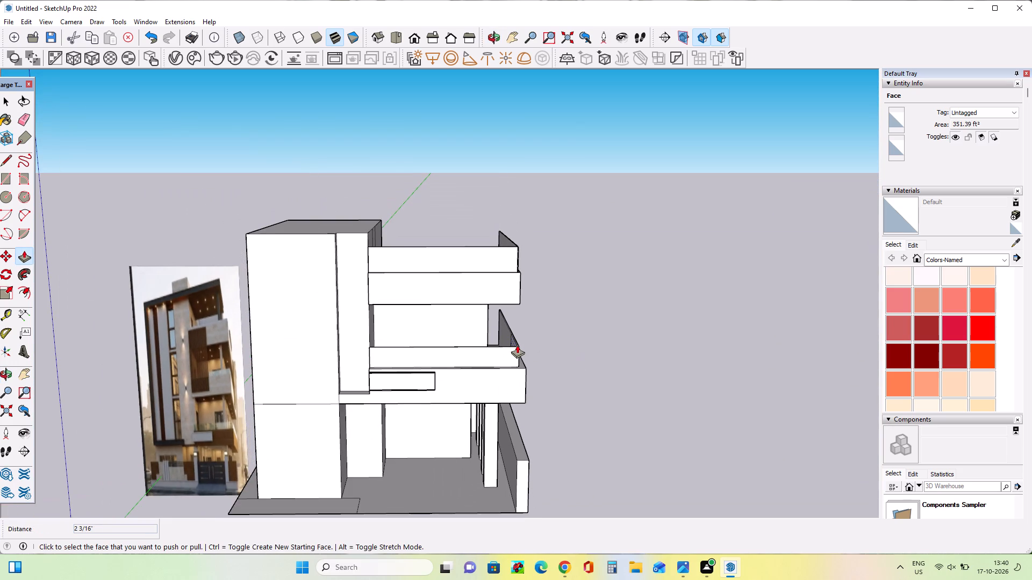
middle_click(510, 345)
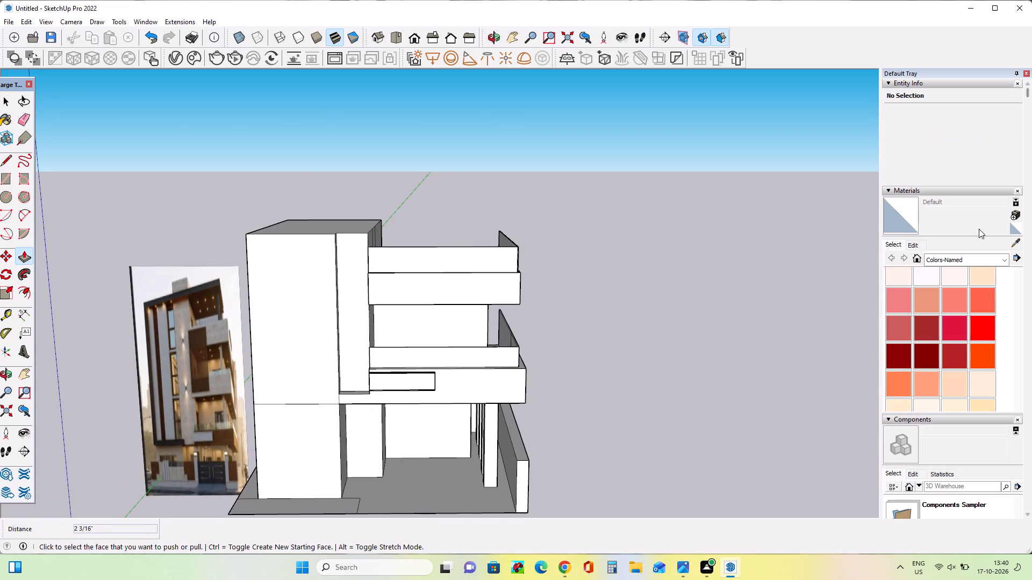
left_click(967, 255)
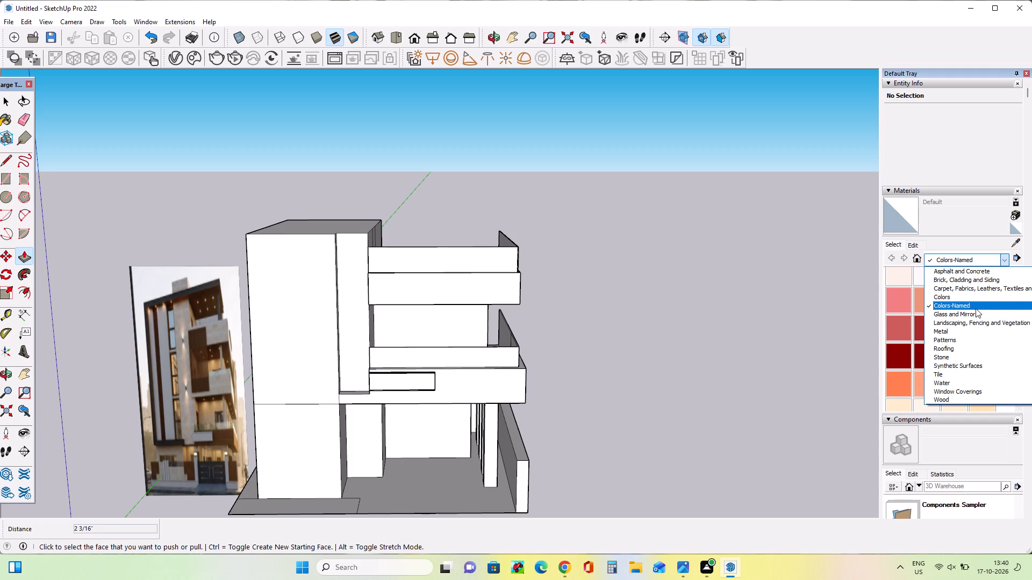
left_click(979, 315)
left_click(952, 313)
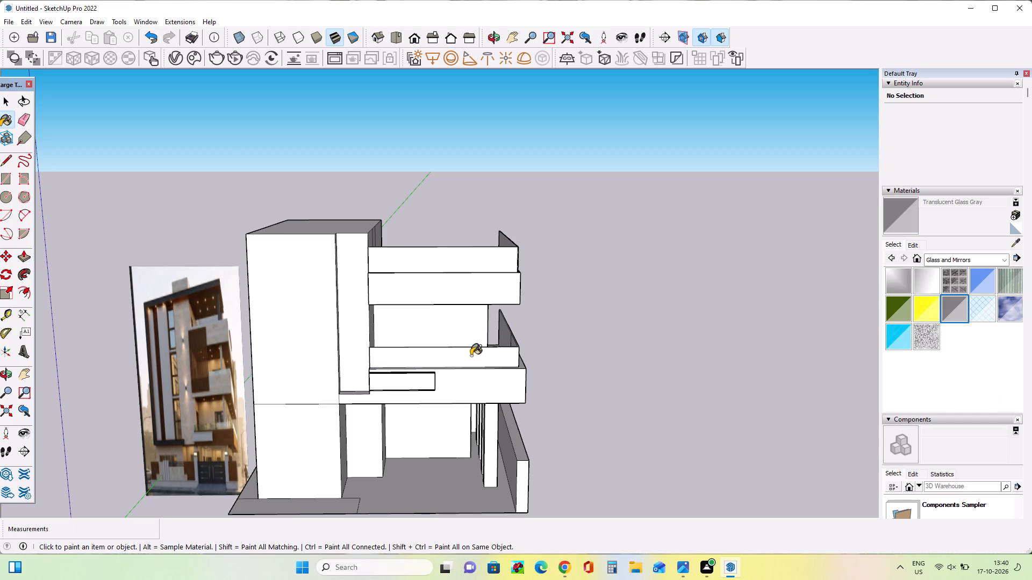
left_click(471, 356)
middle_click_drag(451, 347, 0, 454)
scroll(386, 376, "up", 4)
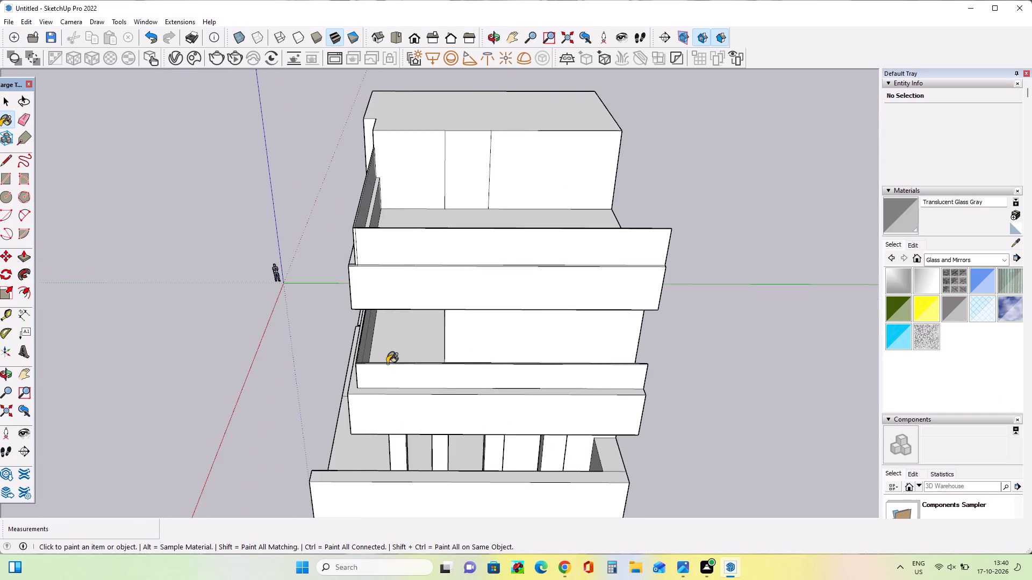
middle_click_drag(444, 360, 283, 347)
left_click(342, 317)
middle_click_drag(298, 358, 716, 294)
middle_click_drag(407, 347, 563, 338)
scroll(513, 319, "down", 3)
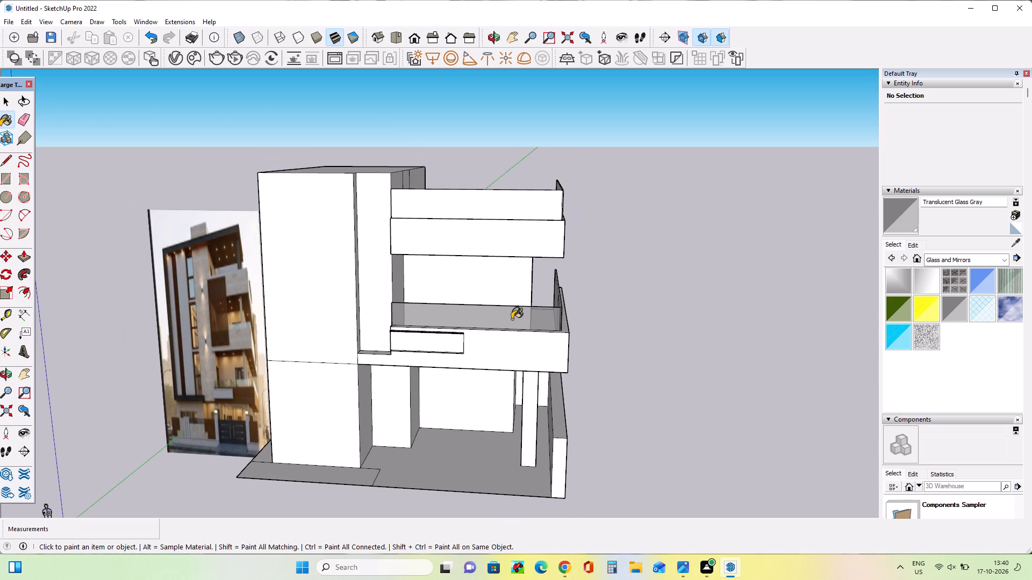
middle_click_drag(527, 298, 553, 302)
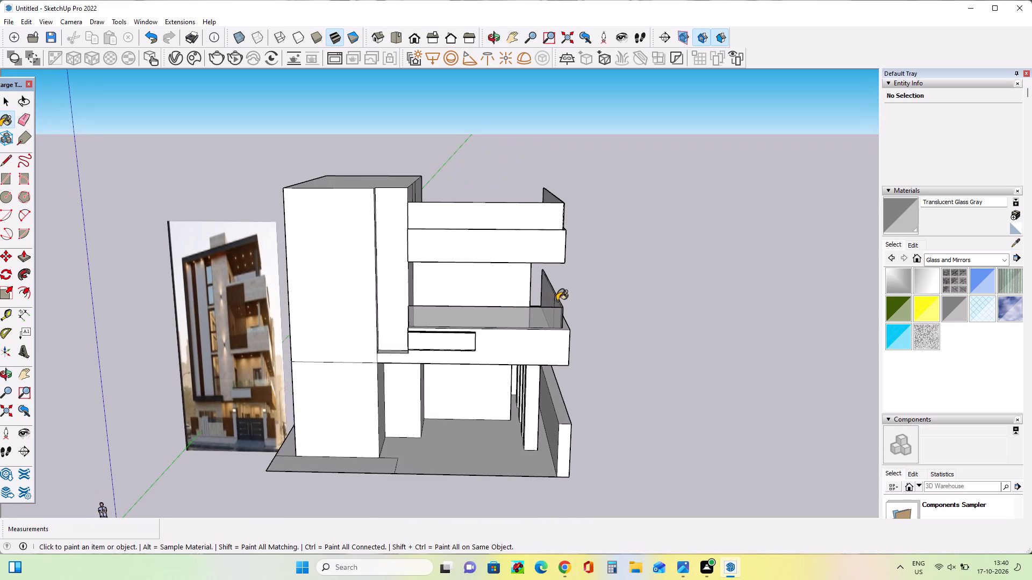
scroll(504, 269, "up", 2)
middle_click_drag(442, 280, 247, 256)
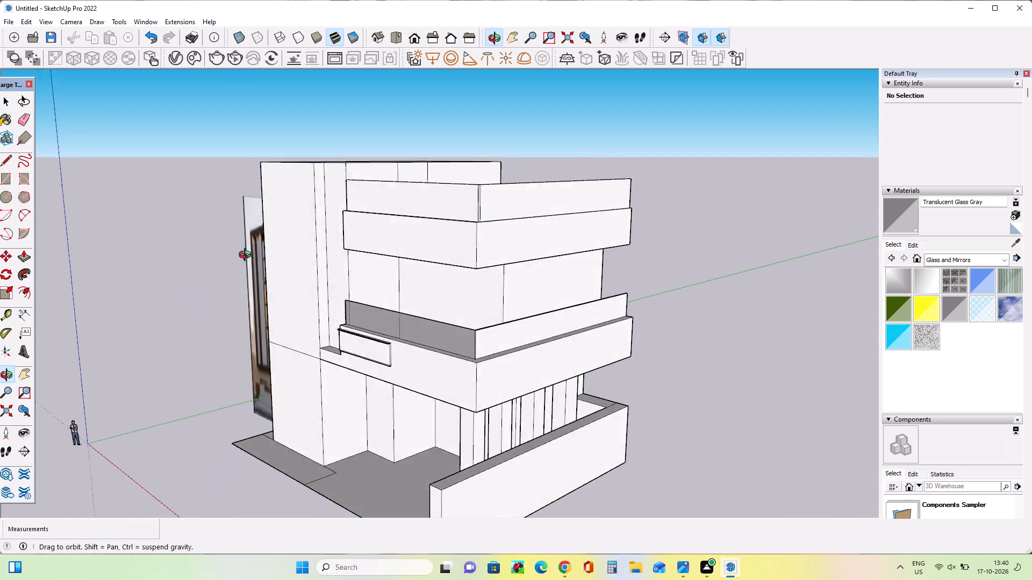
Use Push/Pull to raise the roof terrace floor slightly.
middle_click_drag(247, 256, 486, 276)
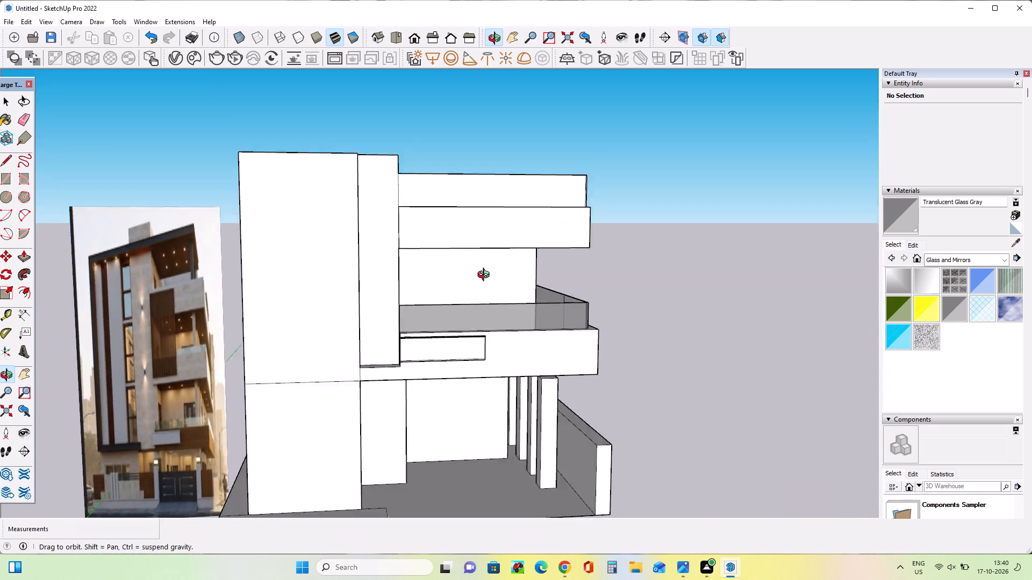
middle_click_drag(486, 276, 366, 425)
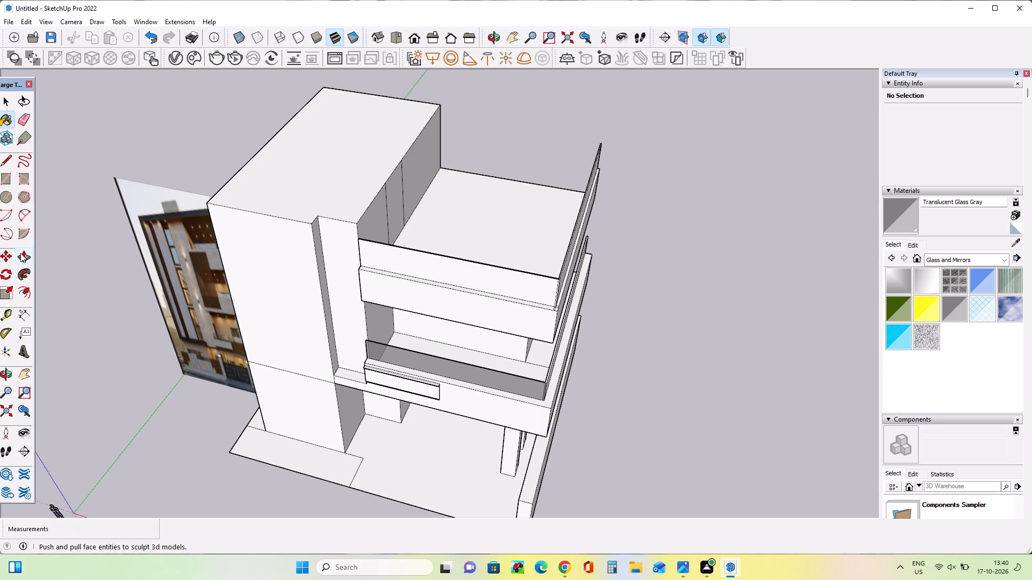
left_click(21, 253)
left_click(483, 245)
left_click(483, 237)
Push the upper overhang's front underside up about 1' 5/8", plus a further 1' 8 3/16".
middle_click_drag(496, 321, 496, 312)
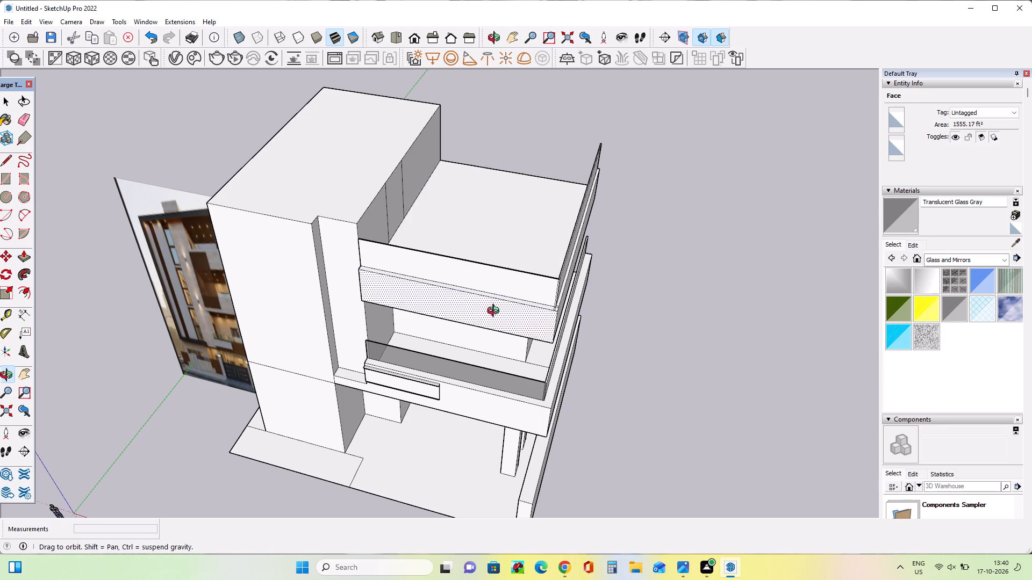
middle_click_drag(496, 312, 550, 91)
left_click(522, 235)
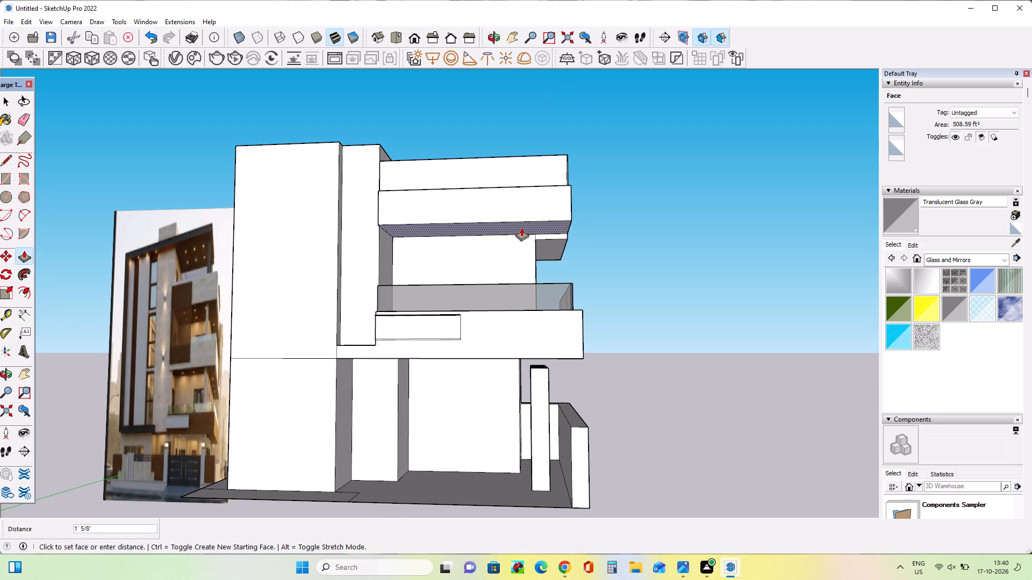
left_click(522, 221)
left_click(523, 230)
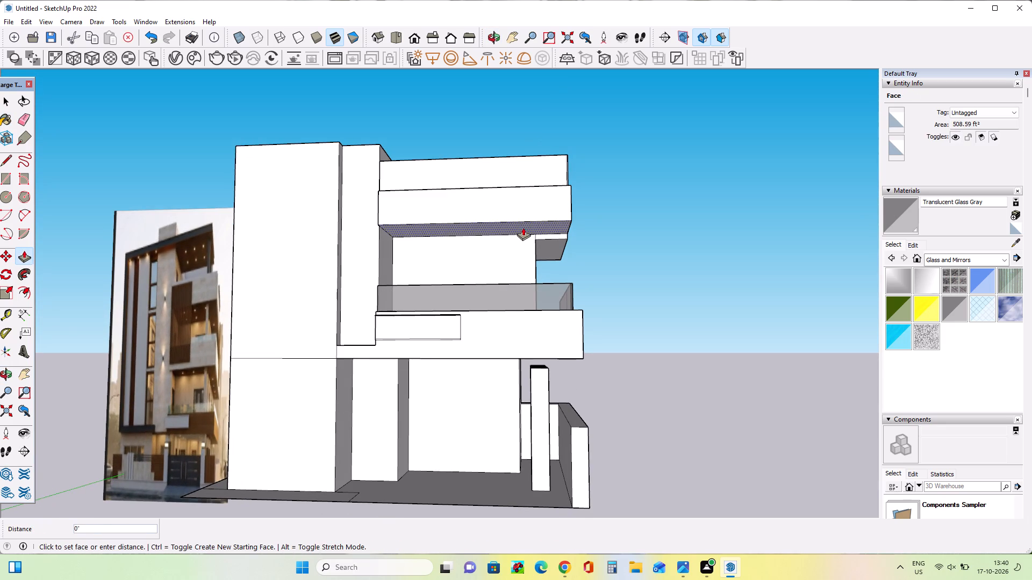
left_click(524, 221)
Push the upper overhang's side underside up about 2' 8 13/16", level with the front underside.
middle_click_drag(492, 287, 505, 417)
middle_click_drag(485, 368, 491, 364)
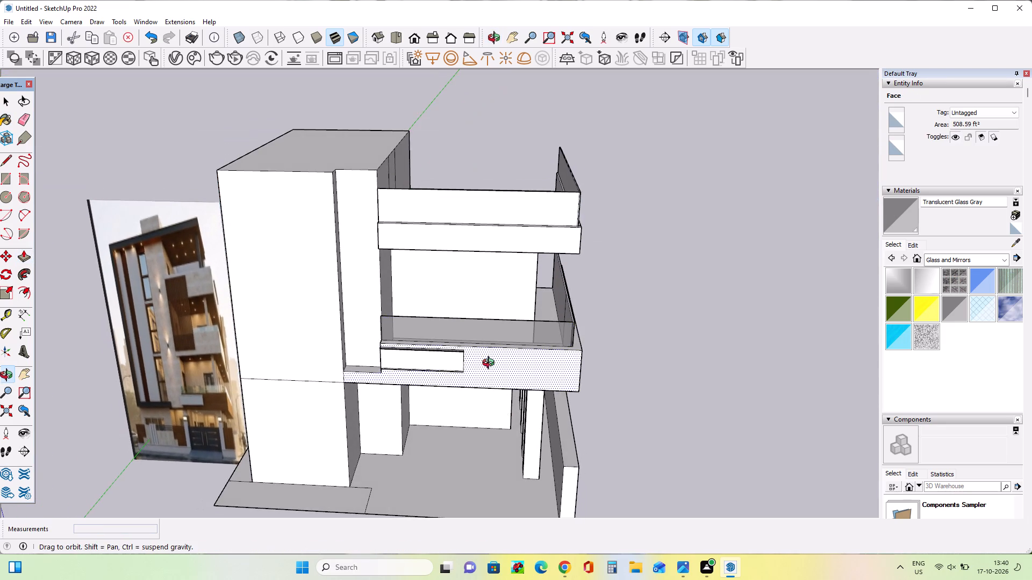
middle_click_drag(491, 364, 527, 334)
scroll(527, 335, "down", 3)
middle_click_drag(574, 356, 352, 317)
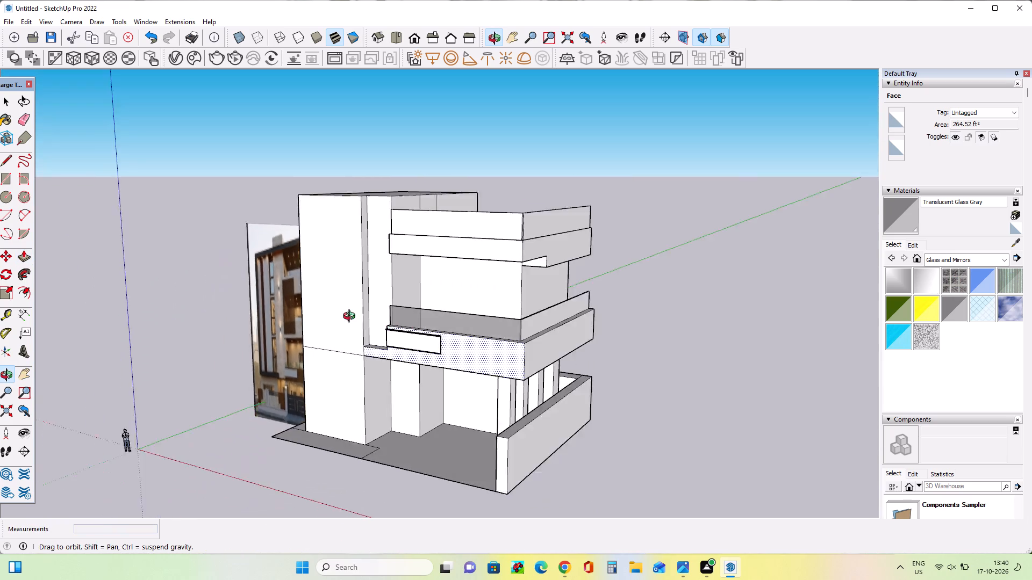
middle_click_drag(352, 317, 321, 295)
scroll(486, 253, "up", 4)
middle_click_drag(538, 293, 530, 221)
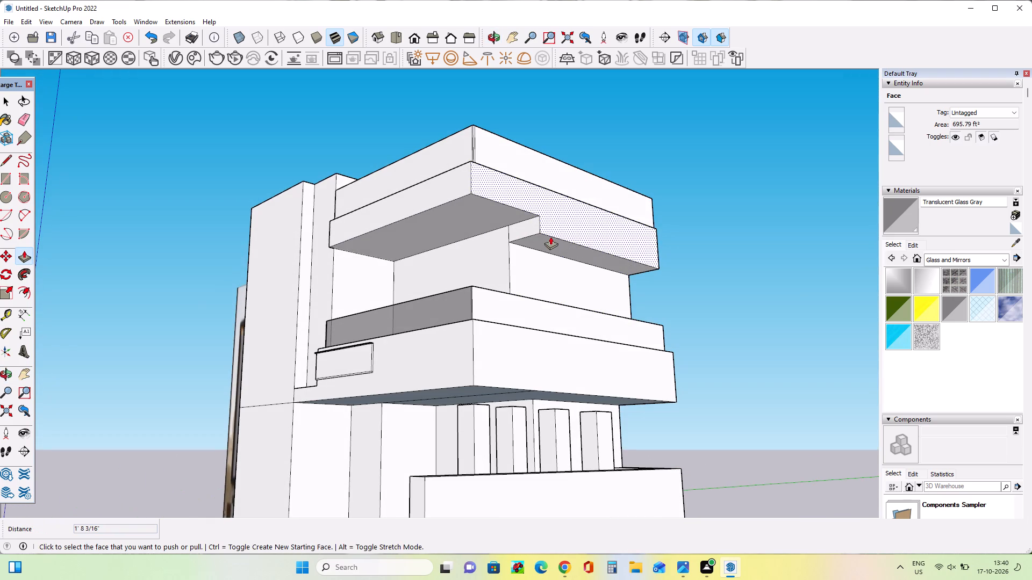
left_click(549, 243)
left_click(491, 216)
Raise the ledge at the foot of the roof terrace's front parapet about 10 5/8".
middle_click_drag(454, 177, 462, 202)
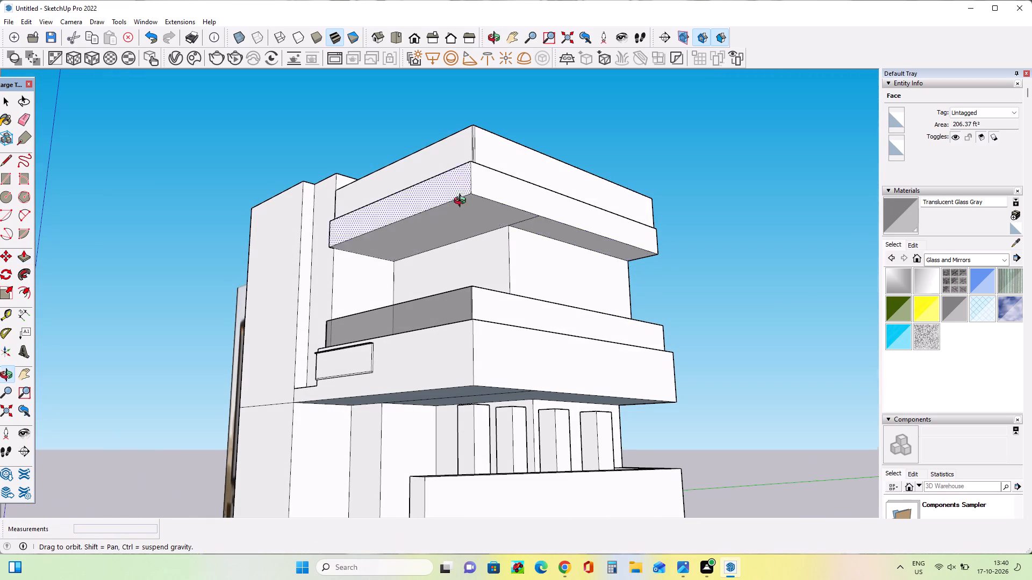
middle_click_drag(462, 202, 549, 447)
scroll(424, 200, "up", 3)
scroll(424, 200, "down", 1)
scroll(424, 200, "up", 5)
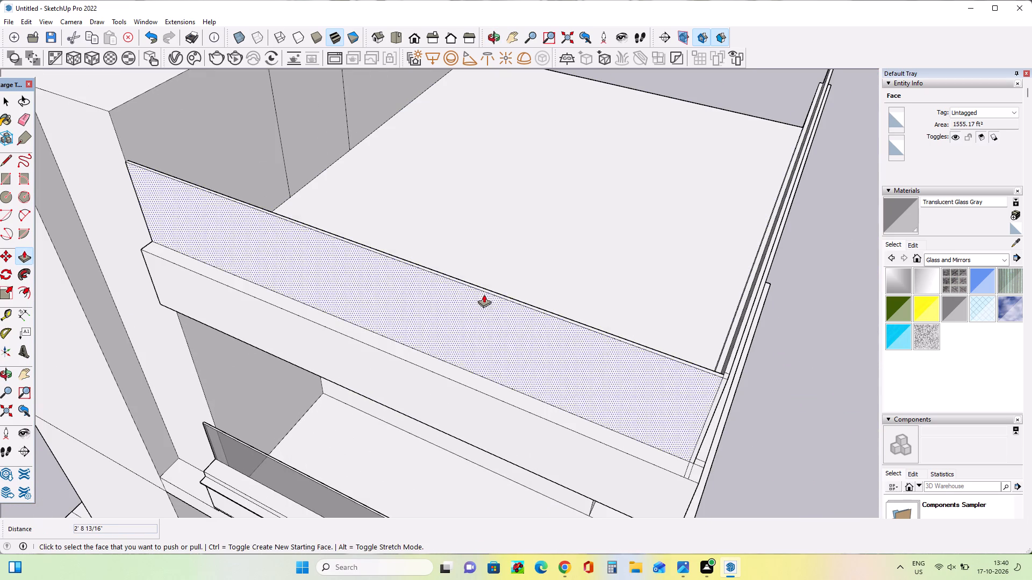
scroll(491, 294, "up", 3)
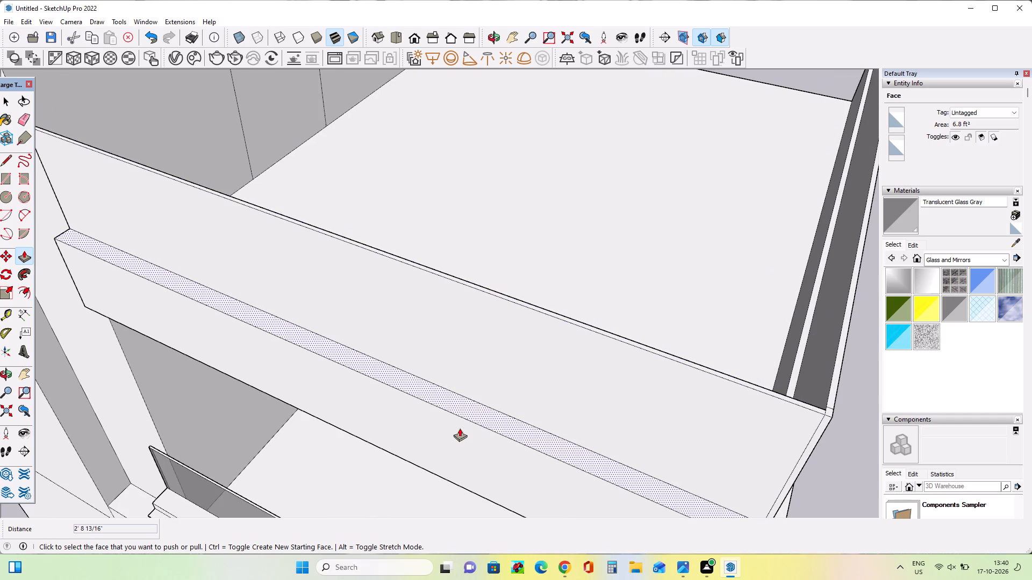
left_click(470, 412)
left_click(471, 397)
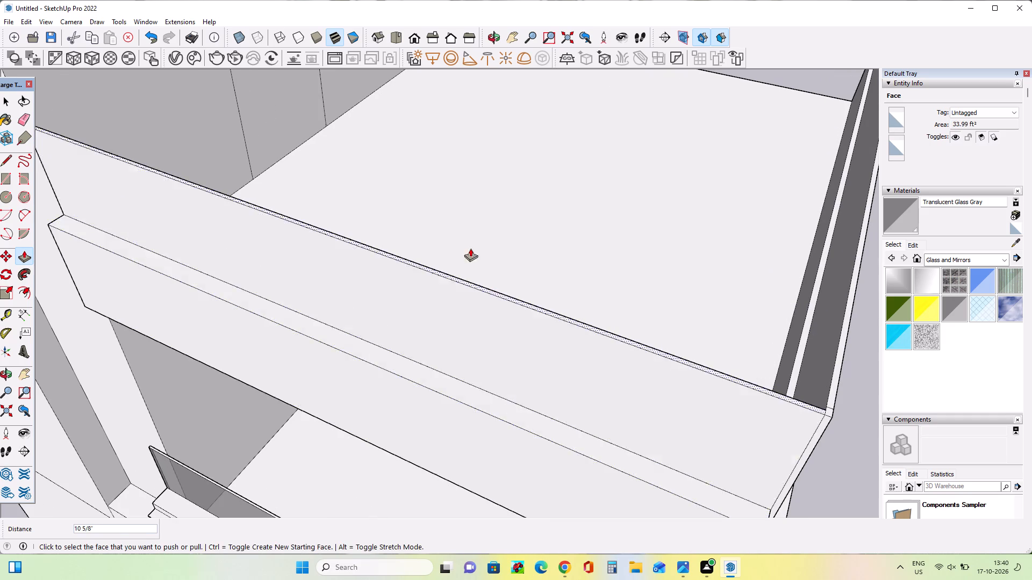
Raise the small ledge faces at the roof parapet's outer corner about 10 5/8", level with the front ledge.
middle_click_drag(470, 248, 617, 116)
scroll(470, 248, "up", 1)
scroll(616, 116, "down", 4)
scroll(451, 211, "down", 8)
middle_click_drag(572, 221, 545, 240)
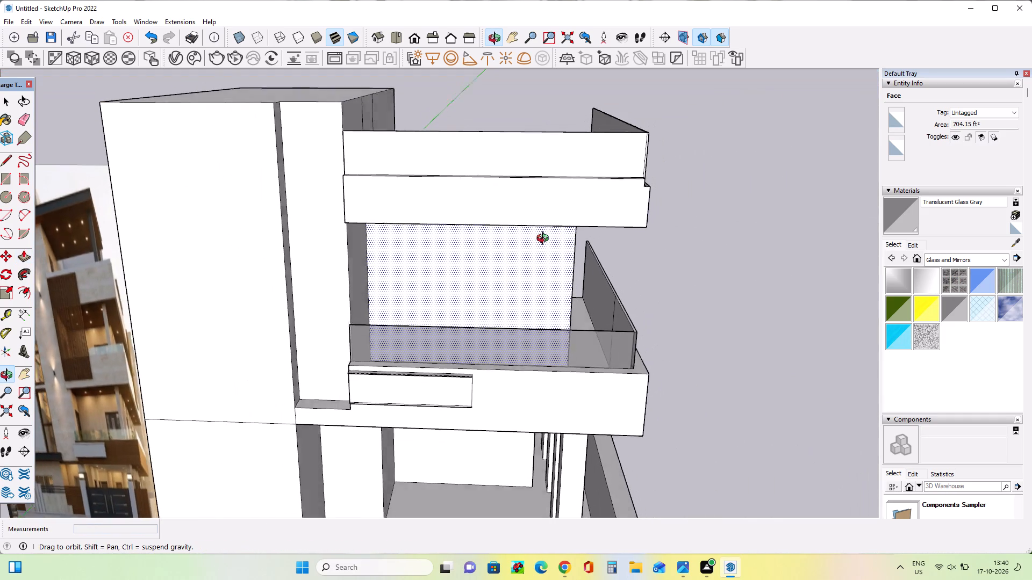
middle_click_drag(545, 240, 544, 234)
middle_click_drag(672, 219, 406, 279)
scroll(448, 267, "up", 4)
left_click(422, 277)
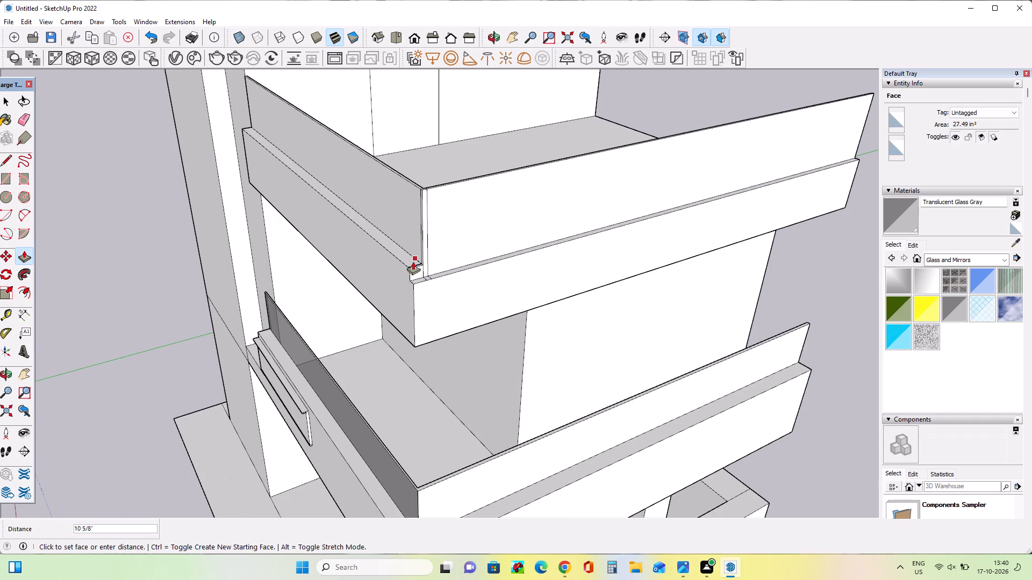
left_click(413, 262)
left_click(418, 280)
left_click(409, 263)
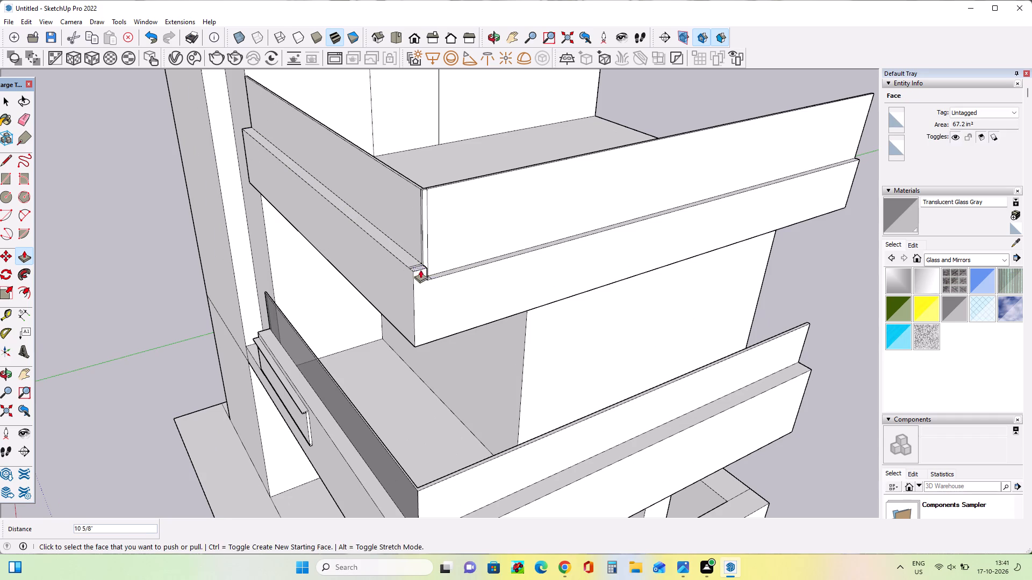
Raise the remaining corner piece and the ledge along the roof's side parapet about 10 5/8", level with the front ledge.
middle_click_drag(479, 282, 399, 350)
scroll(336, 352, "up", 11)
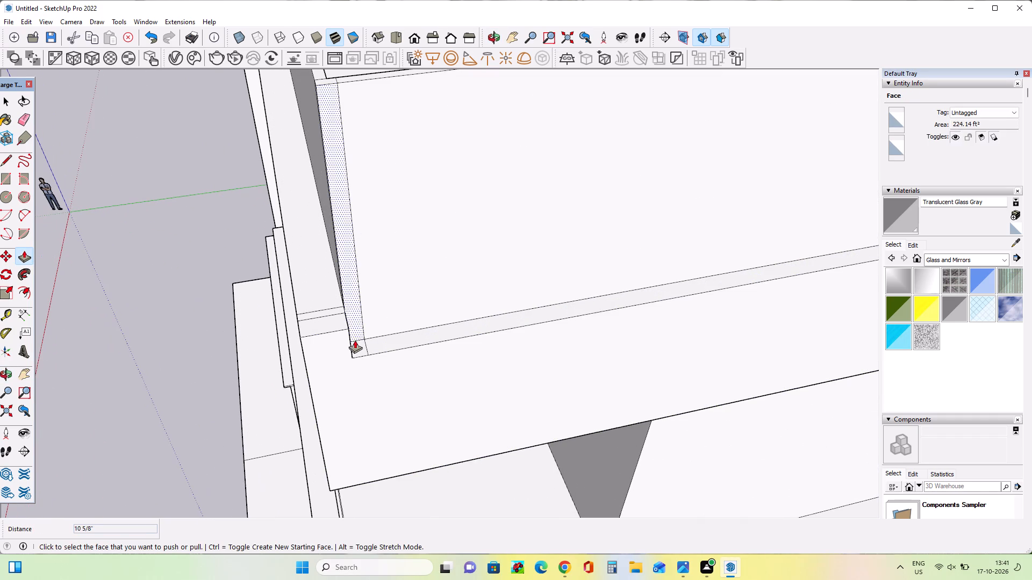
left_click(357, 348)
left_click(329, 328)
left_click(397, 344)
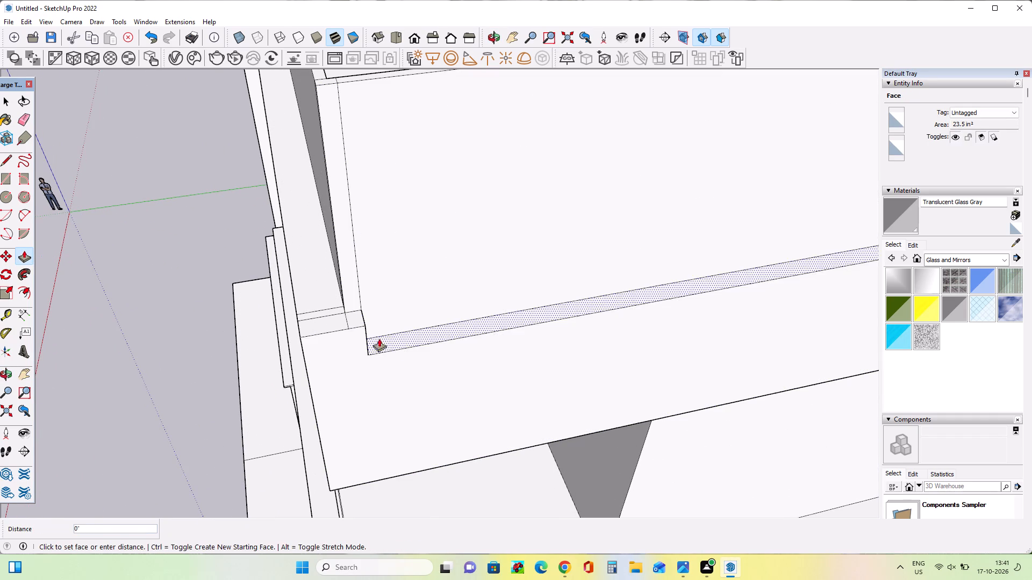
left_click(330, 322)
Raise the ledge at the foot of the roof's front parapet a further 5 13/16".
scroll(283, 362, "down", 12)
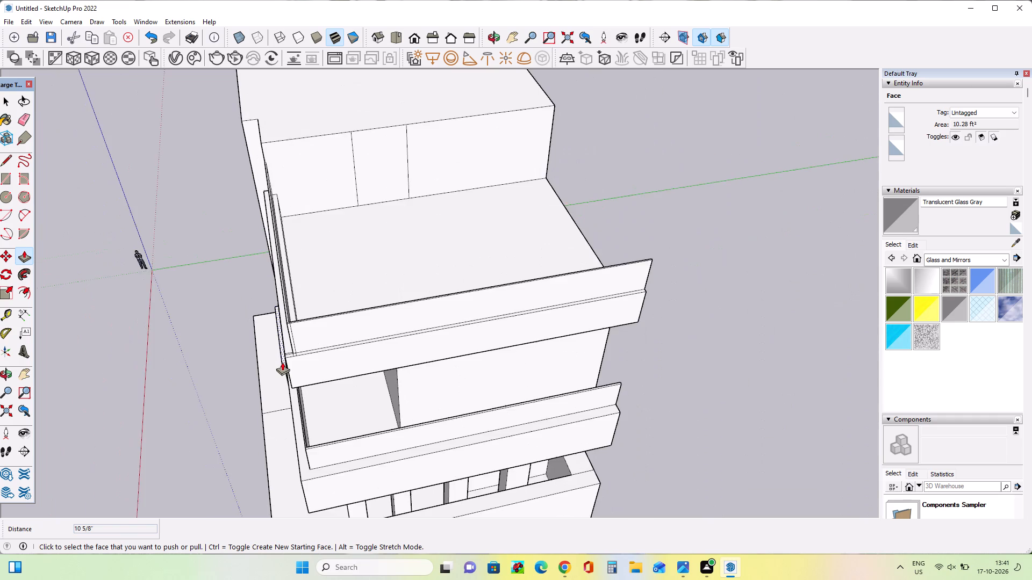
middle_click_drag(293, 360, 606, 243)
middle_click_drag(369, 346, 410, 330)
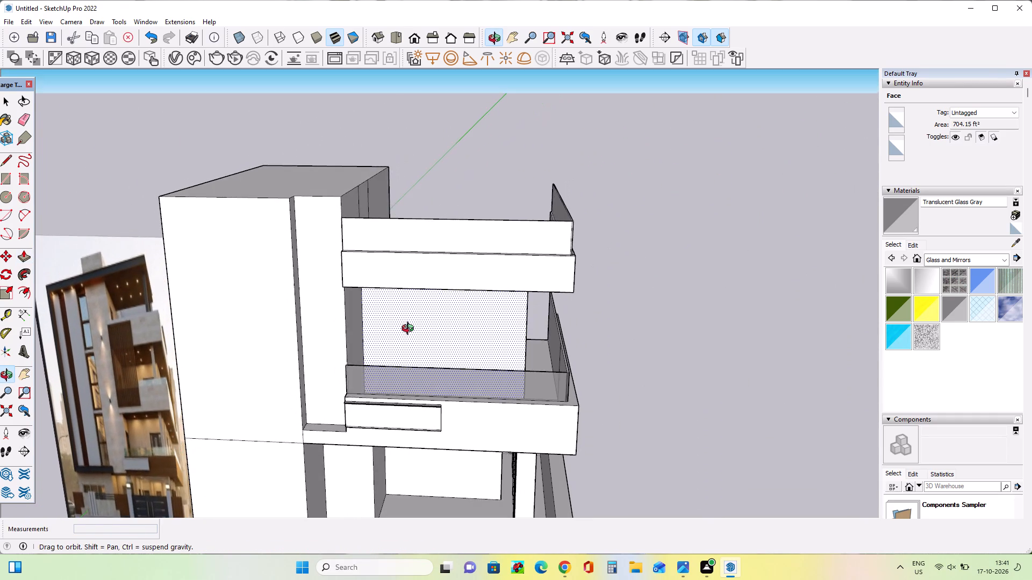
middle_click_drag(410, 330, 415, 343)
middle_click_drag(506, 248, 518, 317)
middle_click_drag(428, 347, 457, 209)
scroll(457, 209, "up", 1)
scroll(490, 260, "up", 3)
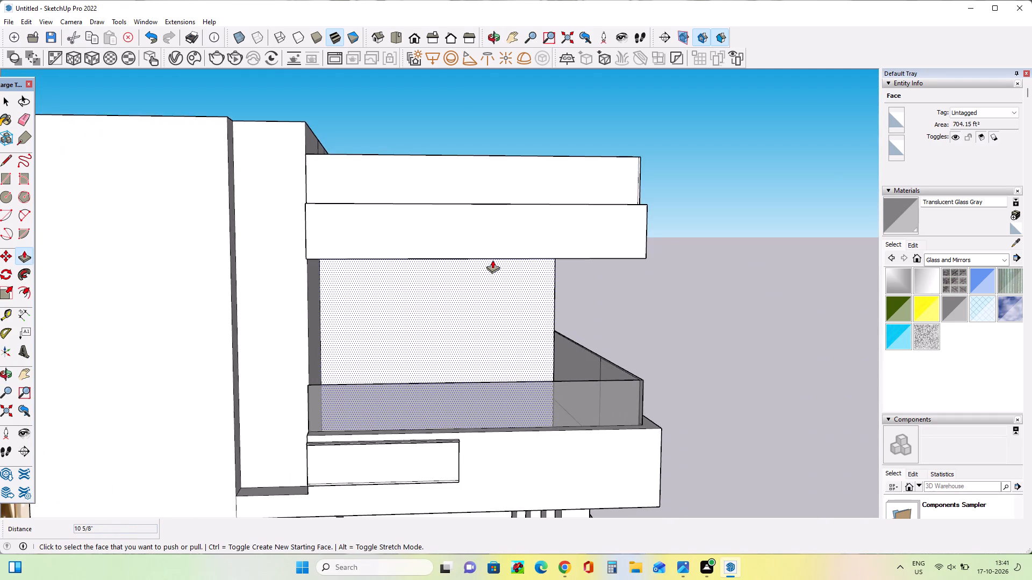
middle_click_drag(494, 265, 364, 419)
scroll(389, 287, "up", 4)
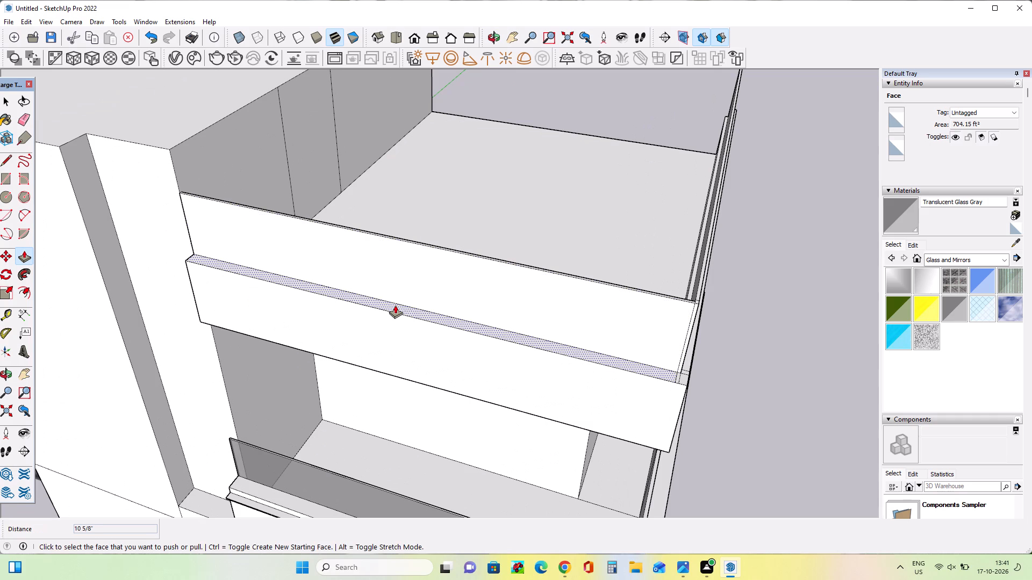
left_click(395, 305)
left_click(396, 299)
Erase the leftover dividing edges across the side ledge's corner and the vertical edge at the end of the roof's side parapet.
middle_click_drag(597, 365, 401, 332)
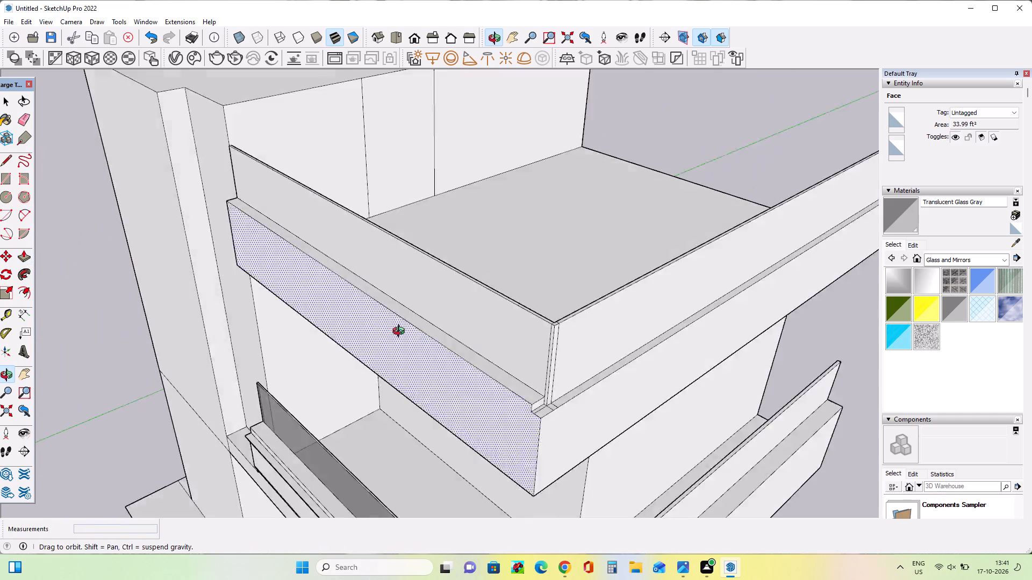
middle_click_drag(401, 332, 381, 332)
left_click(431, 407)
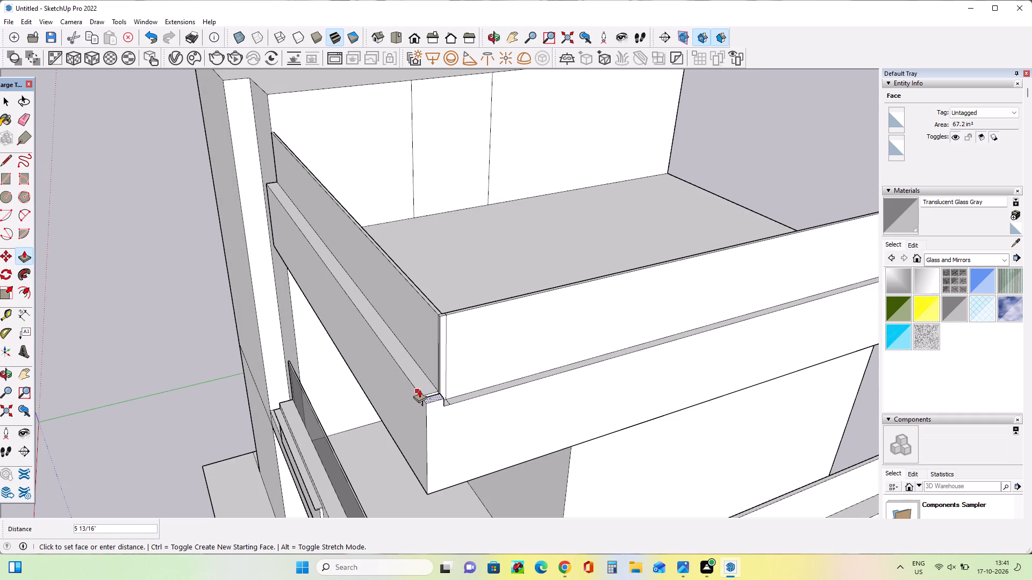
key("Escape")
scroll(452, 409, "up", 3)
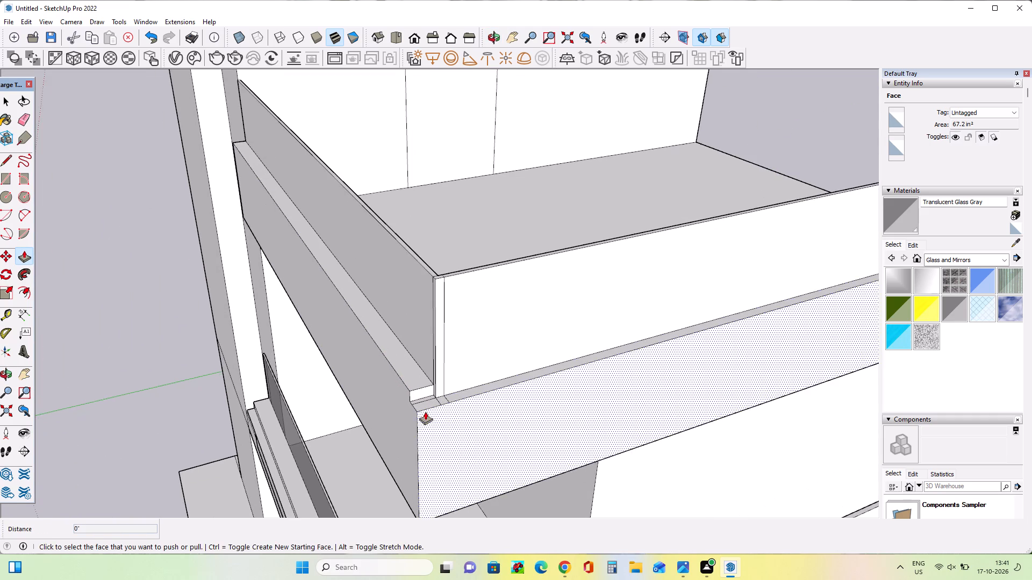
scroll(425, 411, "up", 4)
left_click(26, 119)
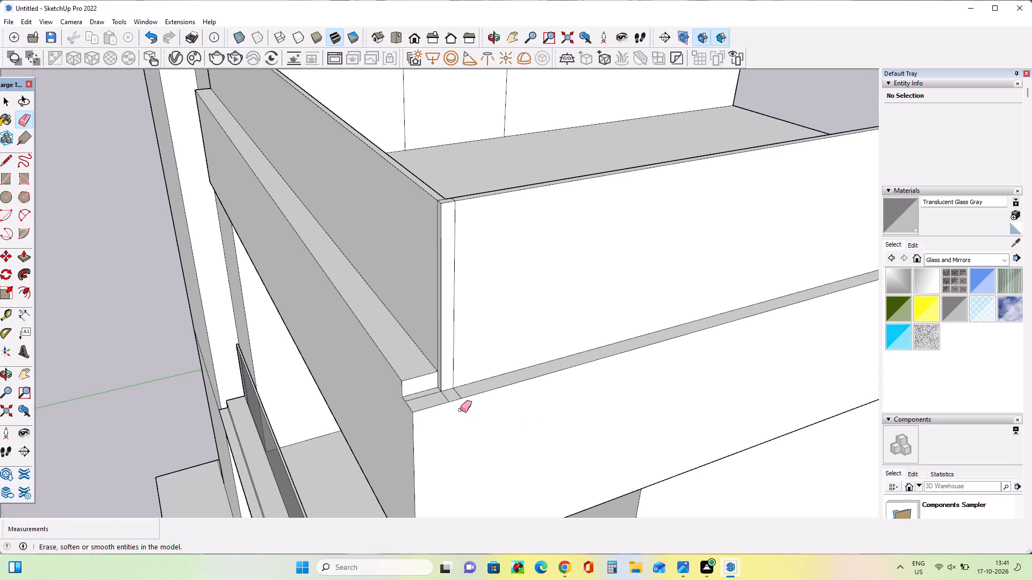
left_click(415, 398)
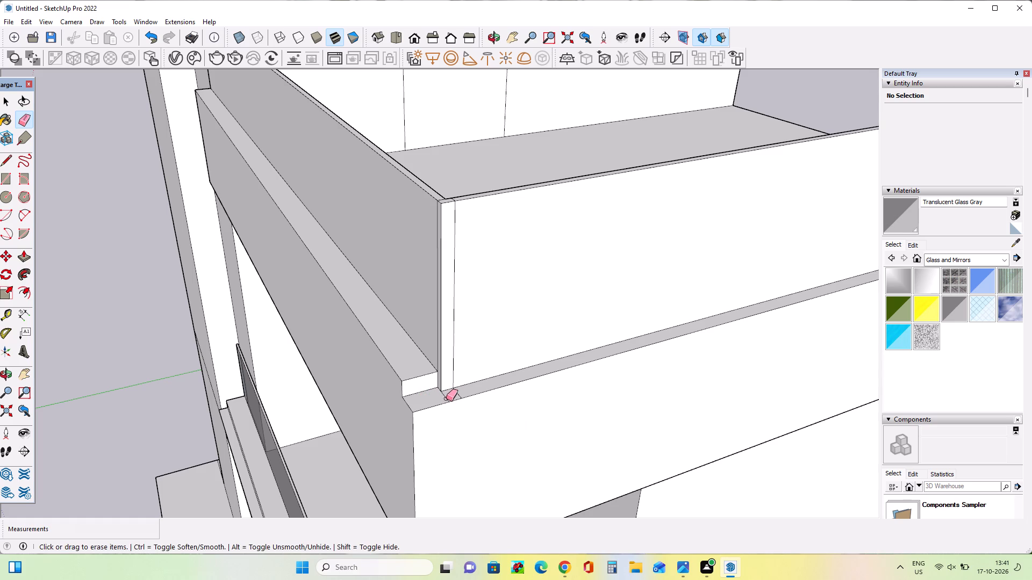
left_click_drag(446, 398, 461, 394)
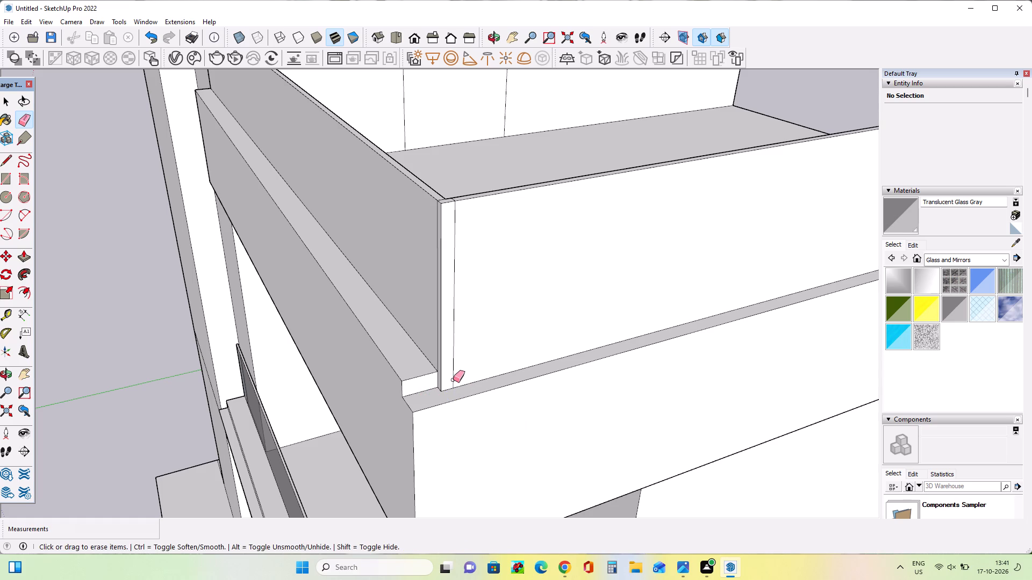
left_click(453, 380)
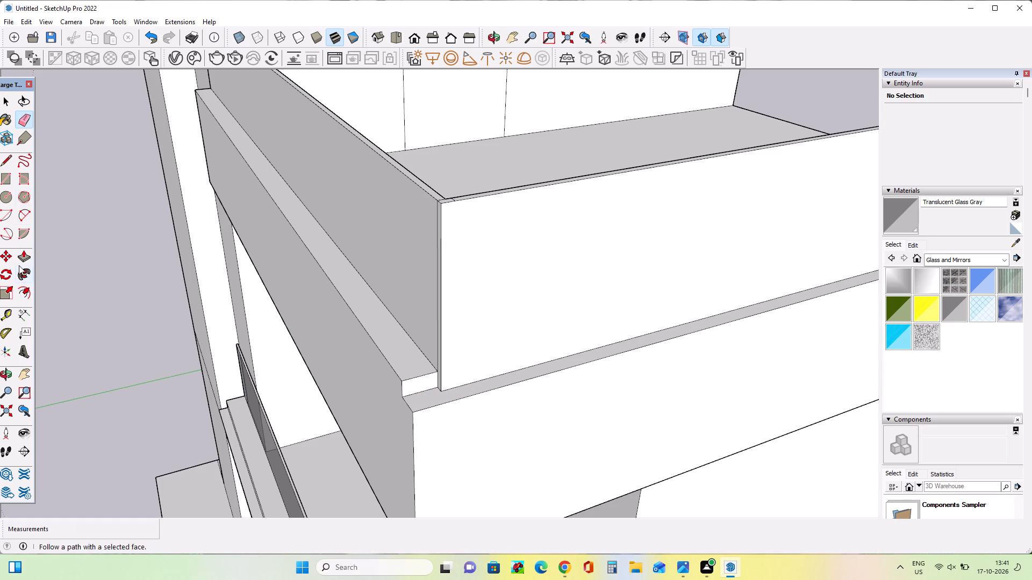
Raise the ledge along the roof's side parapet about 5 13/16", level with the front ledge.
left_click(23, 255)
left_click(432, 395)
left_click(406, 371)
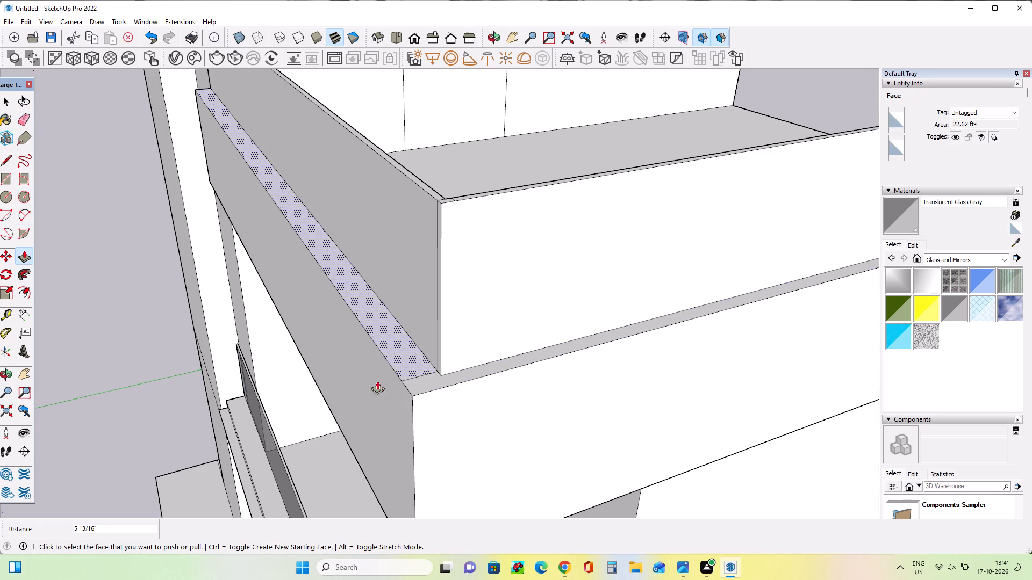
Raise the top of the roof's front parapet about 8 1/8".
middle_click_drag(388, 369, 439, 369)
scroll(473, 383, "down", 8)
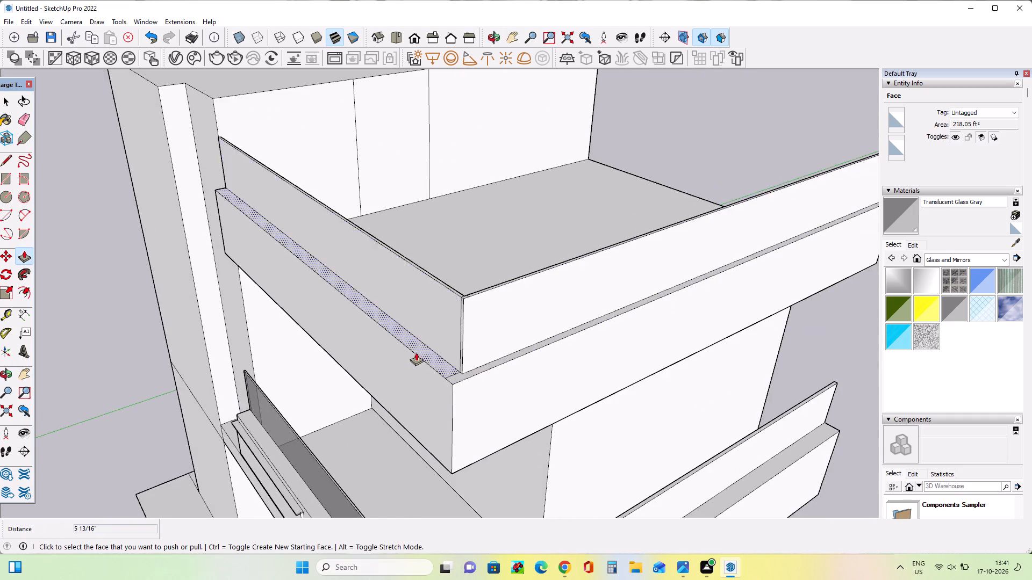
scroll(416, 352, "down", 7)
scroll(435, 281, "up", 10)
middle_click(446, 307)
scroll(446, 307, "down", 5)
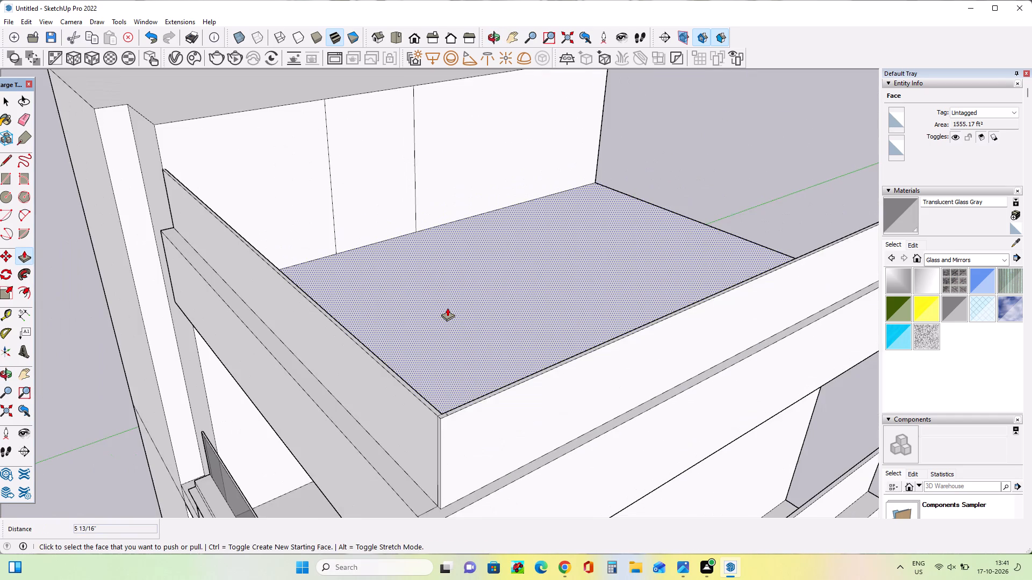
middle_click_drag(448, 310, 449, 349)
scroll(449, 315, "down", 1)
scroll(400, 416, "up", 5)
left_click(393, 430)
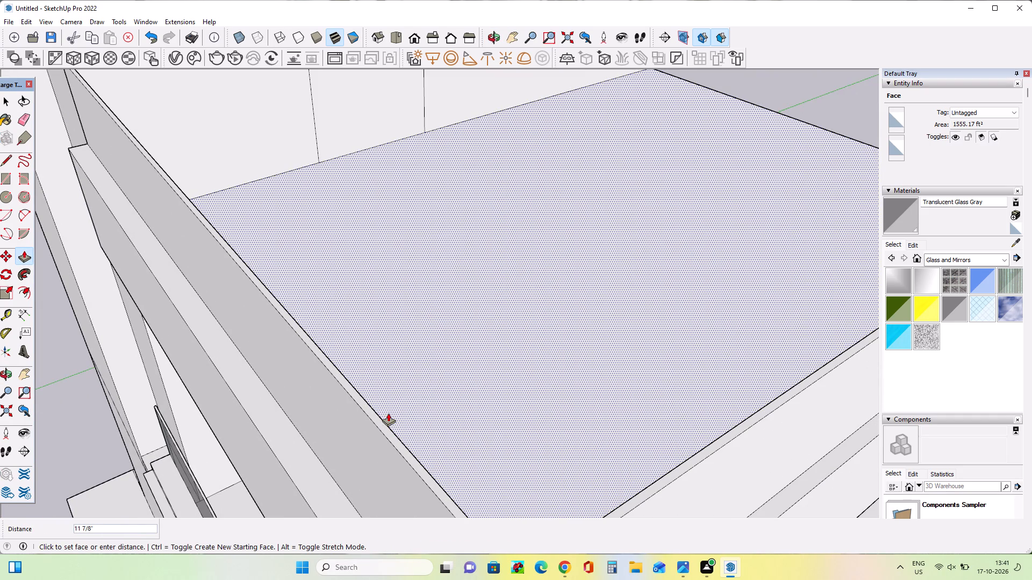
key("Escape")
left_click(386, 422)
key("Escape")
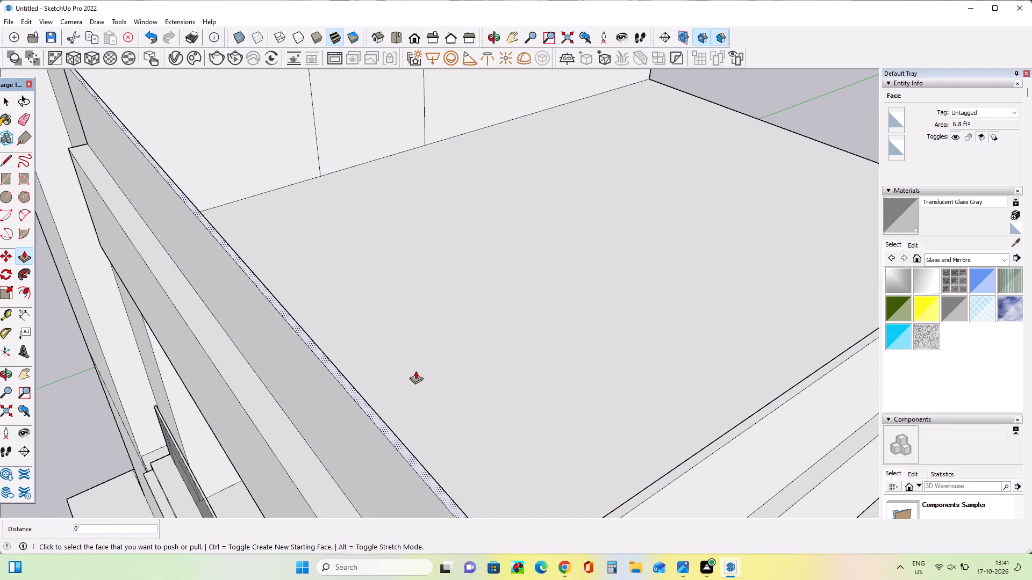
left_click(363, 401)
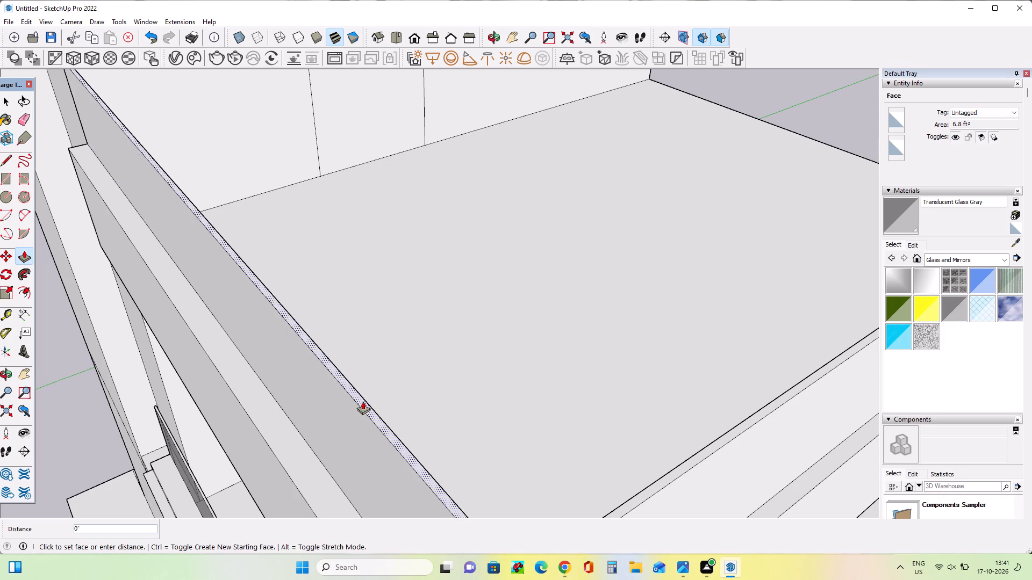
left_click(368, 379)
scroll(390, 382, "down", 7)
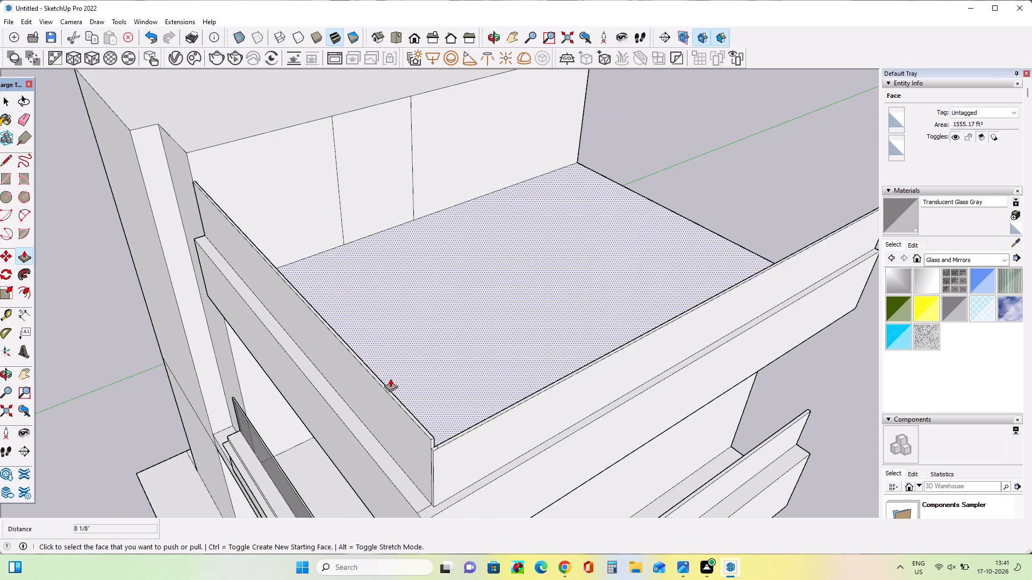
Raise the corner piece and the top of the roof's side parapet 8 1/8", level with the front parapet.
scroll(390, 379, "down", 3)
scroll(408, 437, "up", 19)
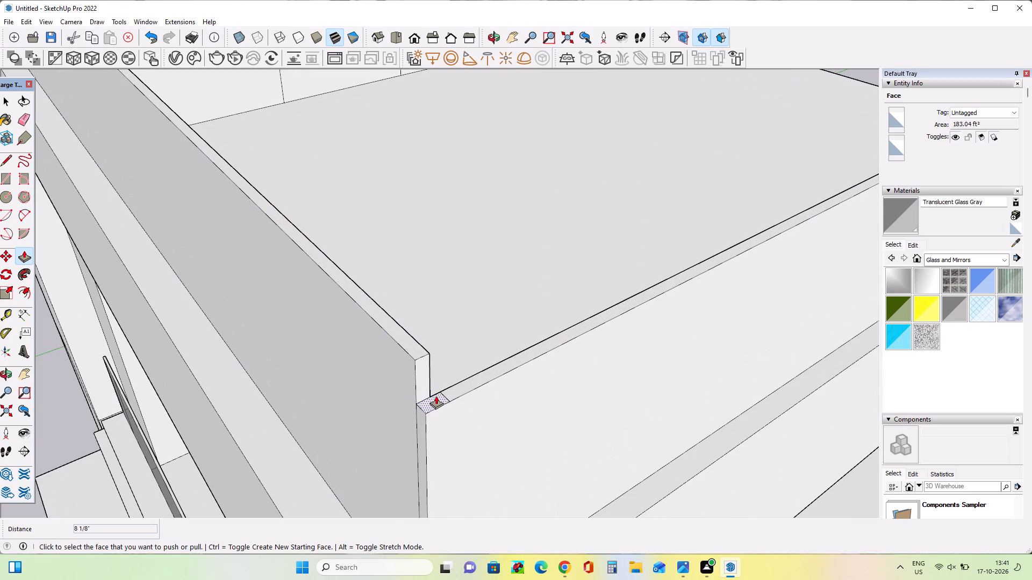
left_click(437, 400)
left_click(405, 347)
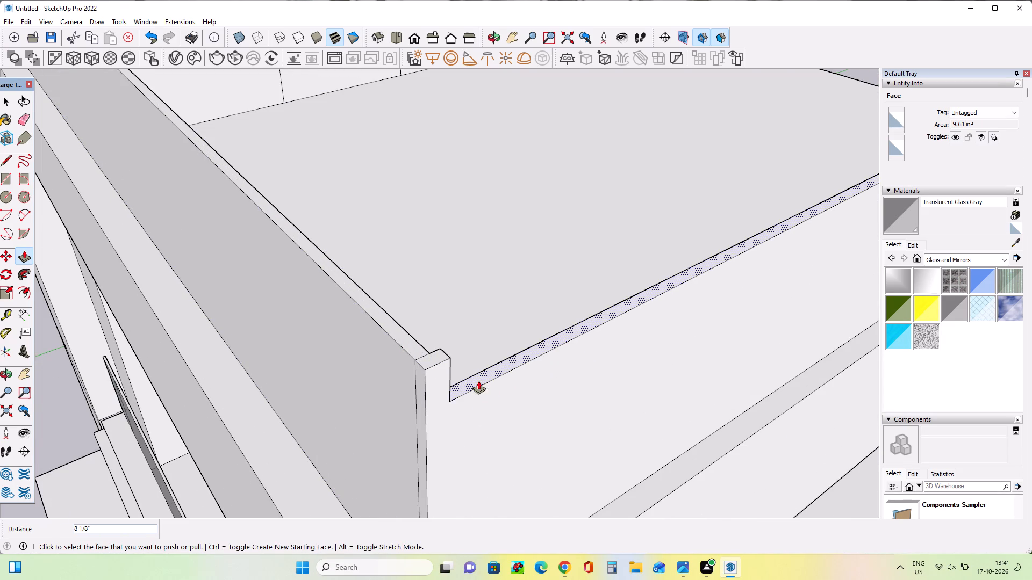
left_click(478, 381)
left_click(421, 359)
Paint the outer and inner faces of the roof's front parapet with Translucent Glass Gray.
scroll(426, 366, "down", 17)
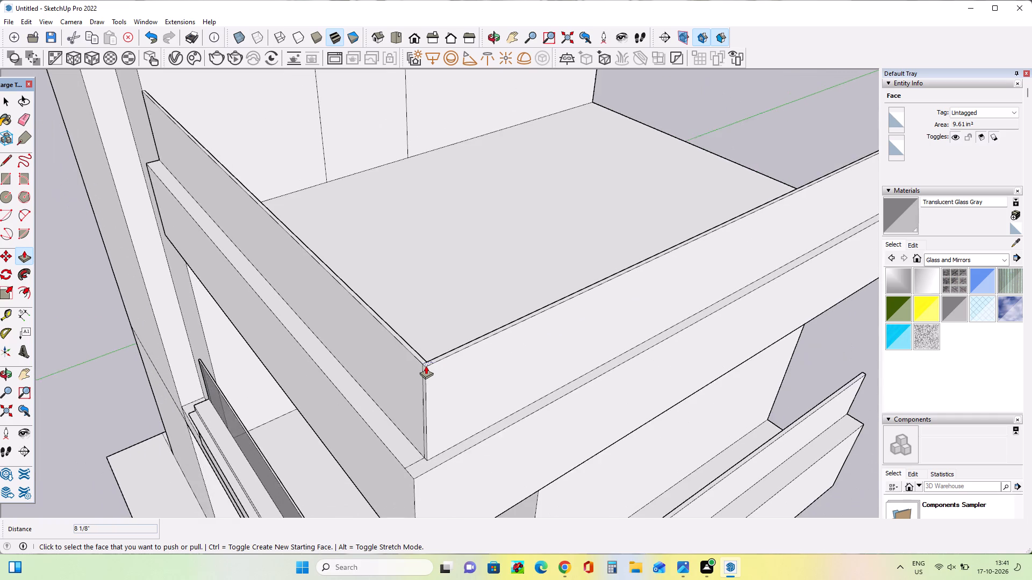
scroll(426, 366, "down", 4)
middle_click_drag(303, 377, 449, 328)
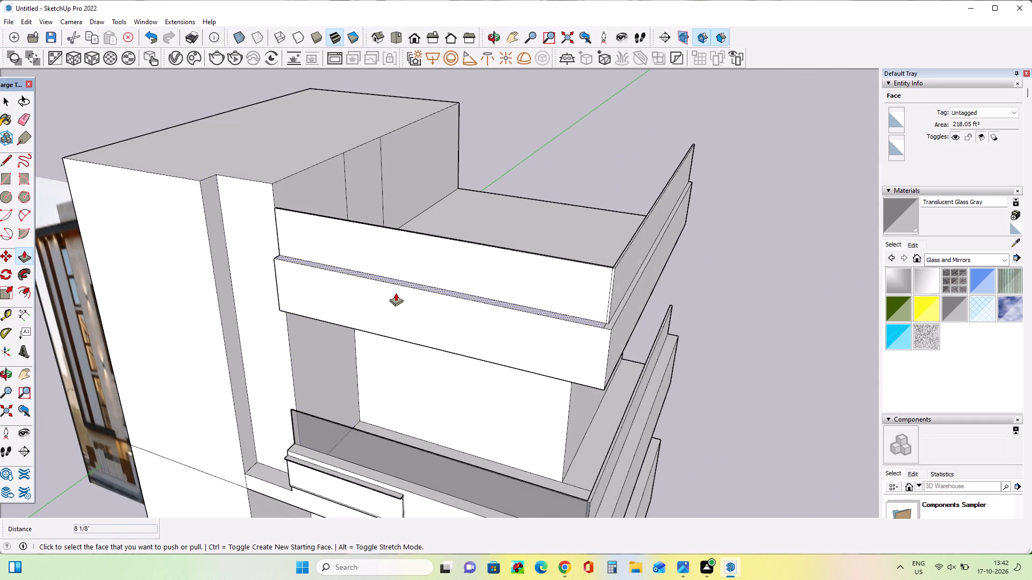
scroll(396, 294, "down", 7)
middle_click_drag(446, 291, 499, 297)
scroll(436, 267, "up", 2)
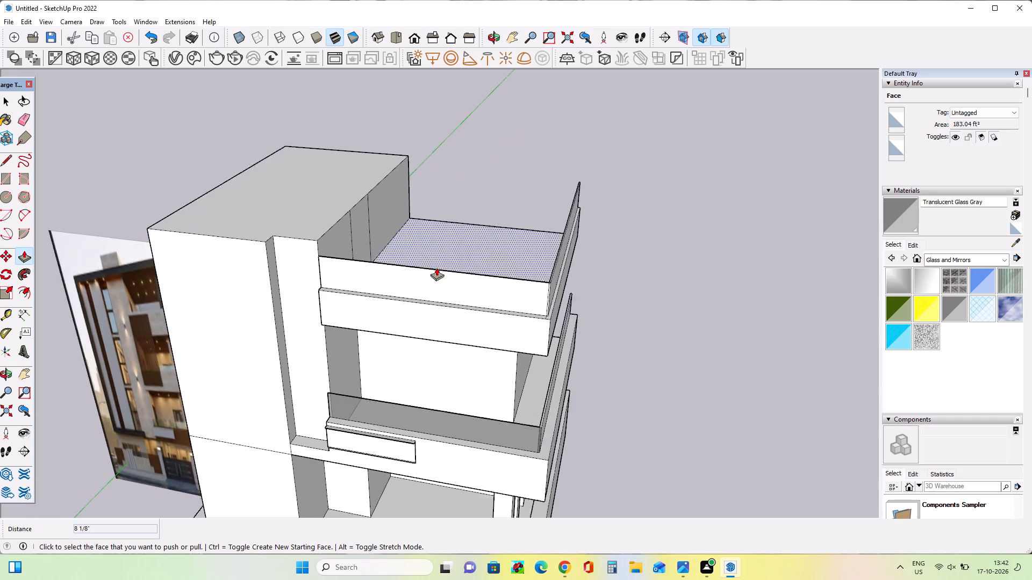
scroll(436, 267, "up", 2)
middle_click_drag(436, 270, 438, 275)
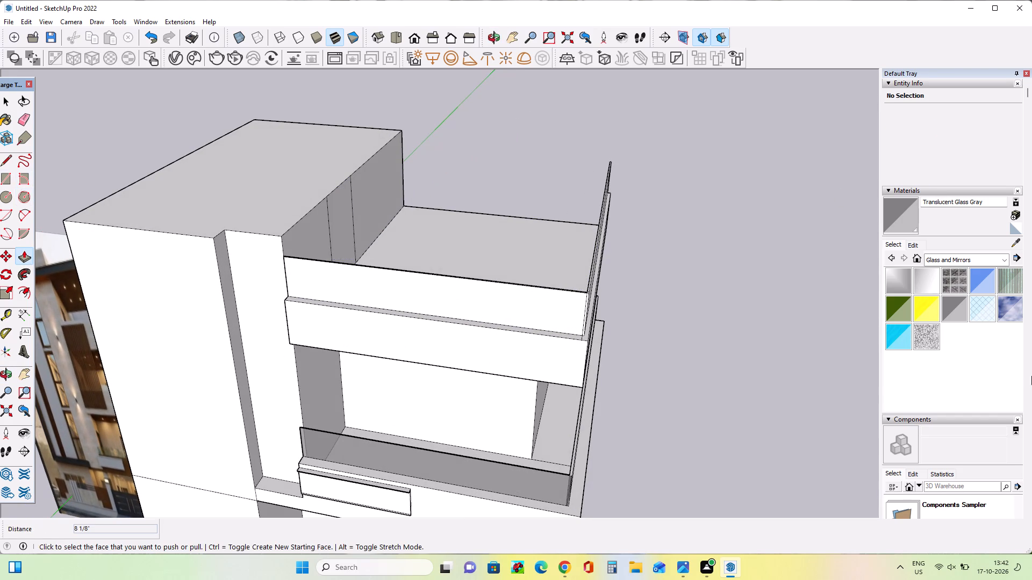
left_click(950, 310)
left_click(542, 314)
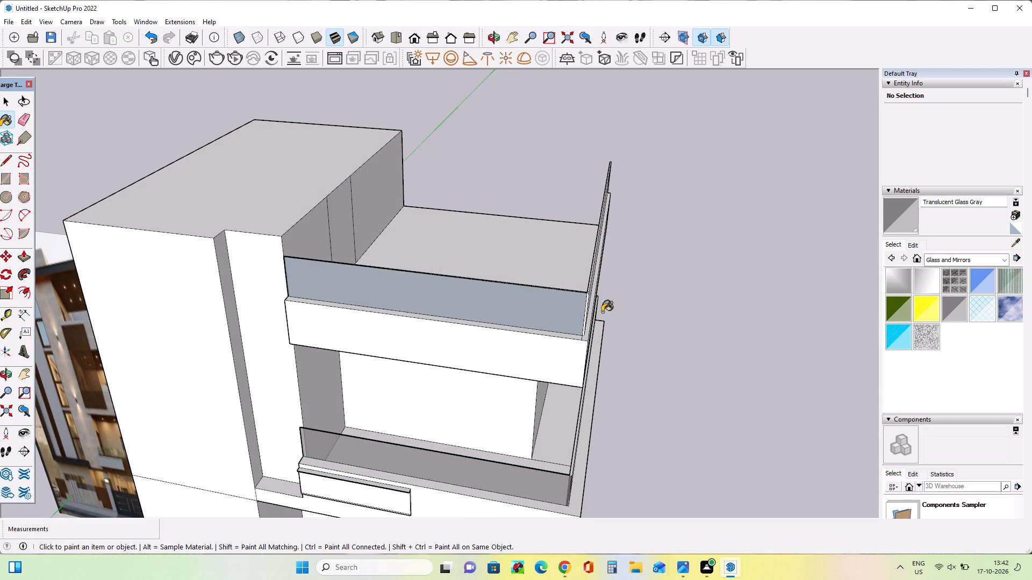
middle_click_drag(633, 308, 187, 474)
left_click(266, 307)
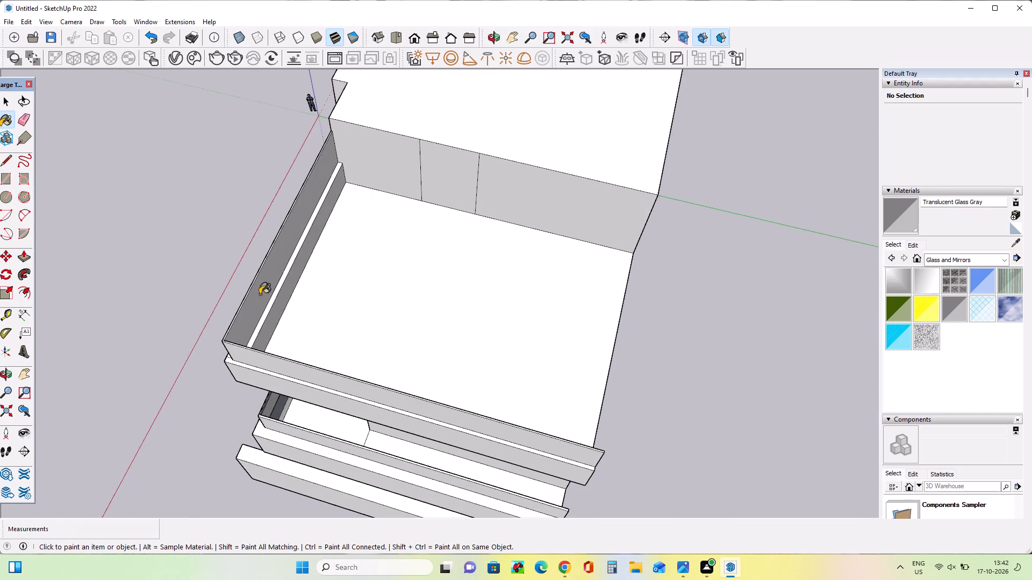
left_click(260, 294)
Paint the outer and inner faces of the side parapets on the roof and the balcony below with Translucent Glass Gray.
middle_click_drag(279, 389, 500, 243)
left_click(450, 257)
middle_click_drag(577, 271, 577, 272)
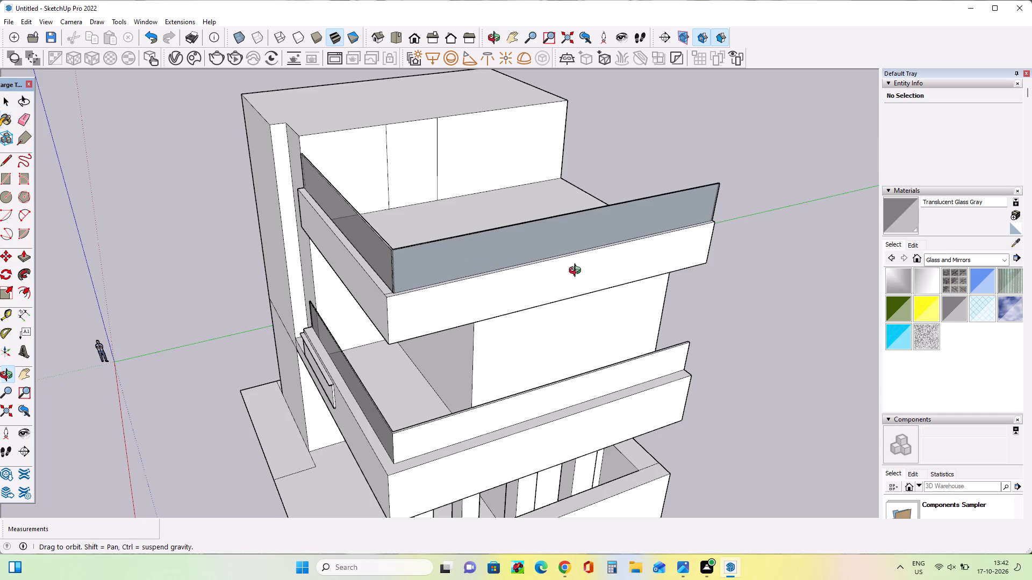
middle_click_drag(577, 272, 565, 291)
left_click(536, 407)
middle_click_drag(608, 380, 0, 456)
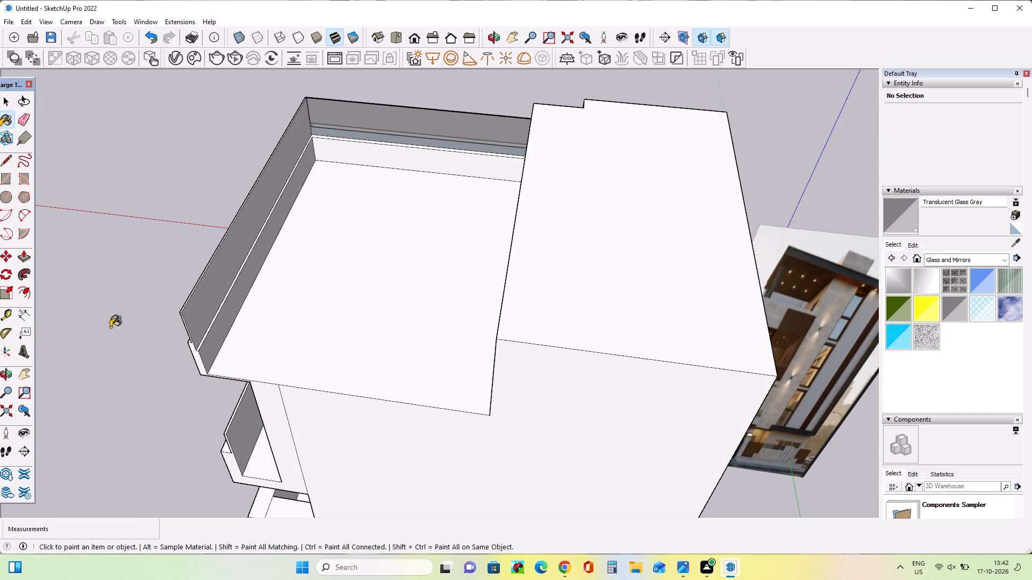
left_click(200, 318)
left_click(235, 437)
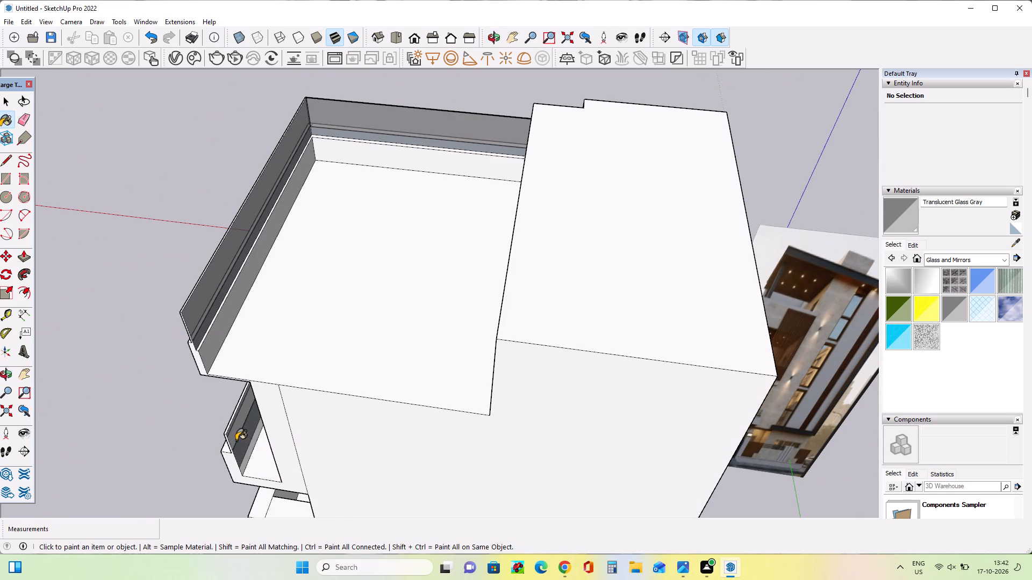
Inspect the glass parapets of the roof and the balcony from several sides.
middle_click_drag(164, 462, 467, 392)
scroll(190, 344, "down", 5)
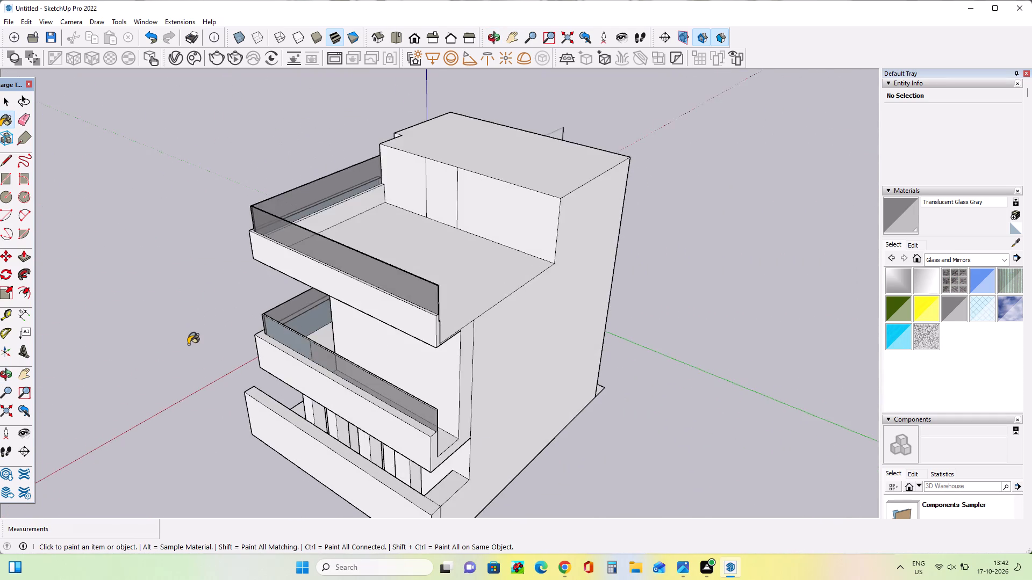
scroll(188, 344, "down", 2)
middle_click_drag(293, 370, 455, 282)
scroll(283, 324, "up", 4)
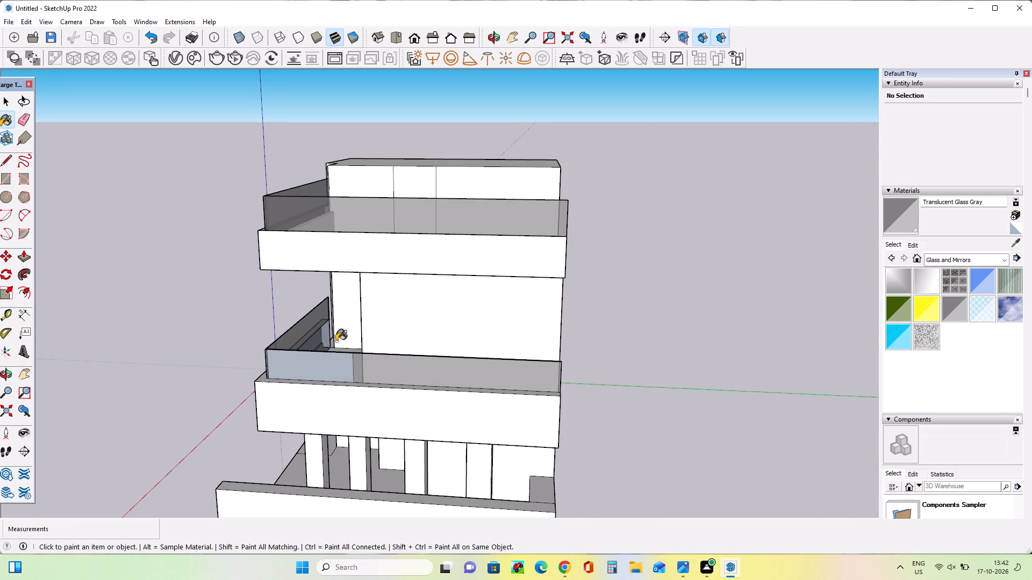
middle_click_drag(339, 343, 57, 395)
middle_click_drag(352, 349, 147, 375)
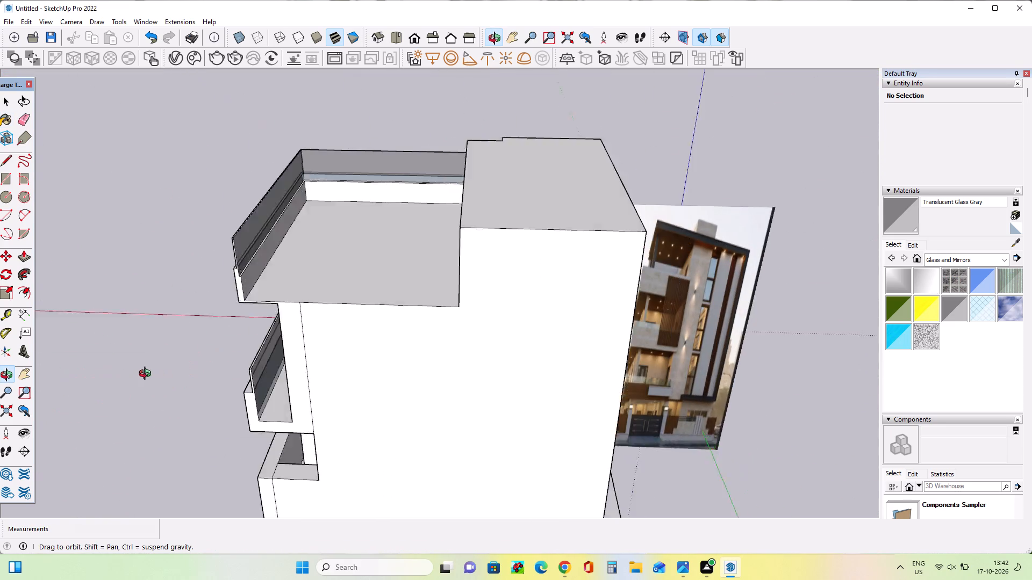
middle_click_drag(147, 375, 121, 378)
middle_click(121, 378)
middle_click_drag(132, 384, 157, 393)
middle_click(157, 393)
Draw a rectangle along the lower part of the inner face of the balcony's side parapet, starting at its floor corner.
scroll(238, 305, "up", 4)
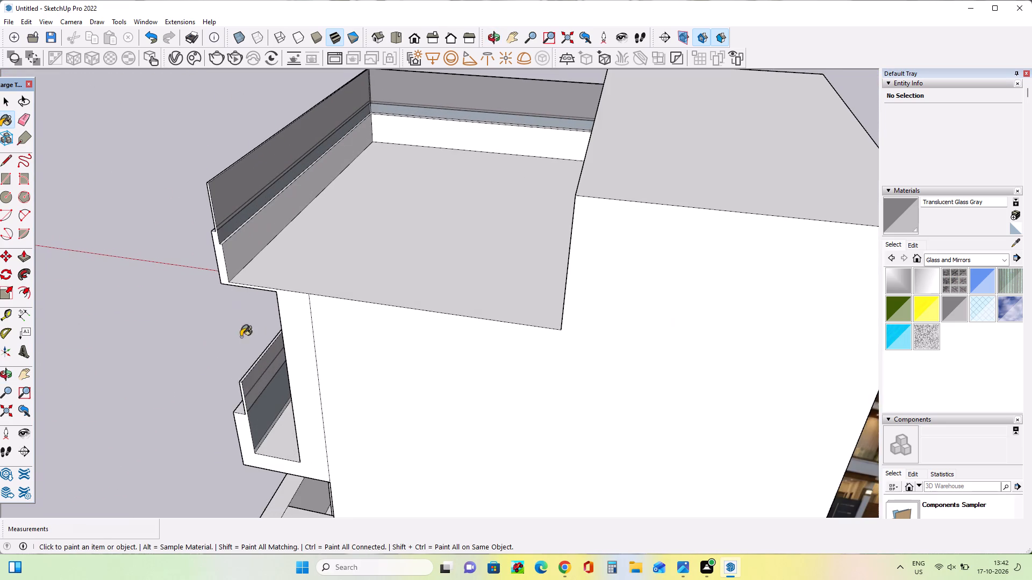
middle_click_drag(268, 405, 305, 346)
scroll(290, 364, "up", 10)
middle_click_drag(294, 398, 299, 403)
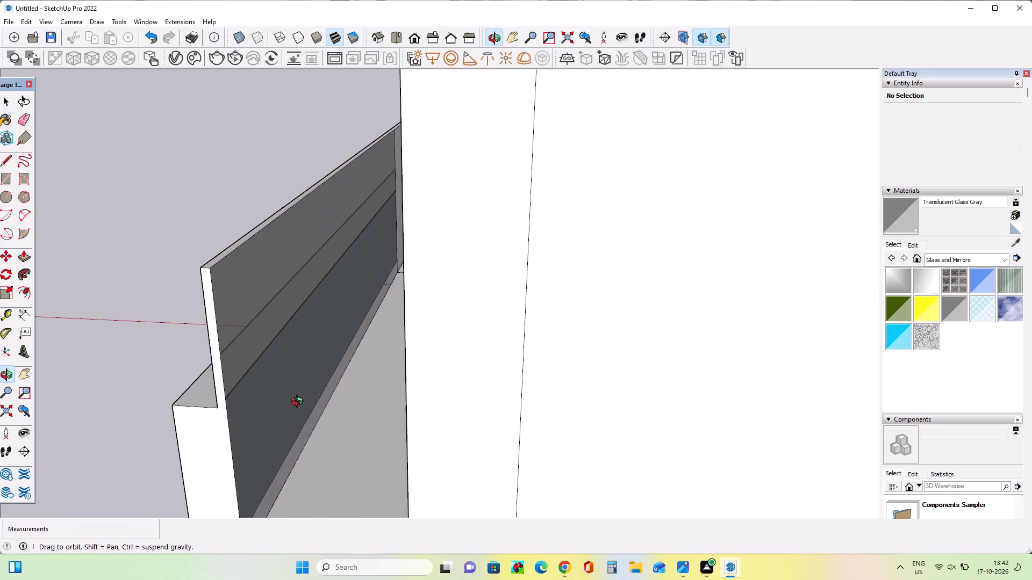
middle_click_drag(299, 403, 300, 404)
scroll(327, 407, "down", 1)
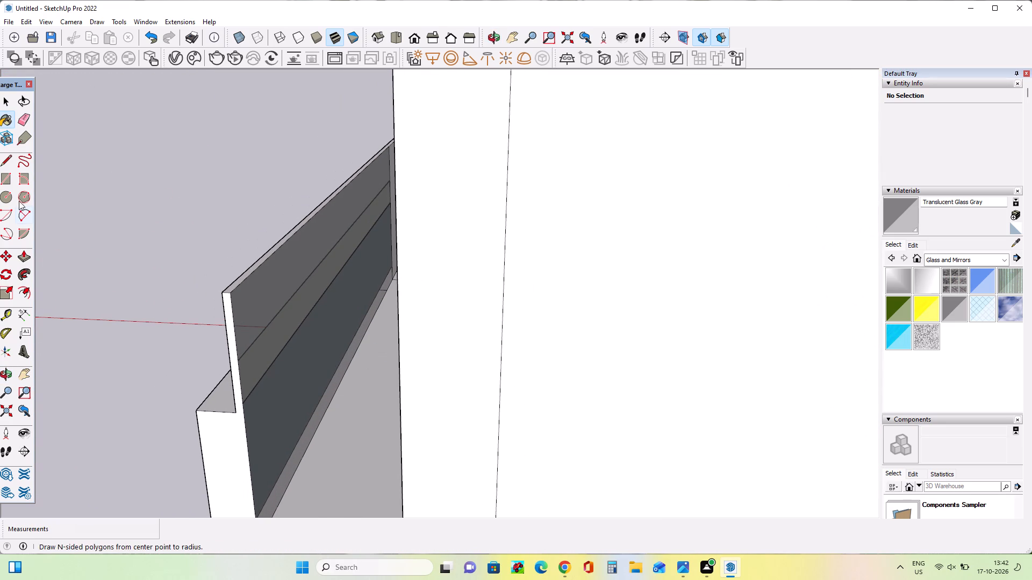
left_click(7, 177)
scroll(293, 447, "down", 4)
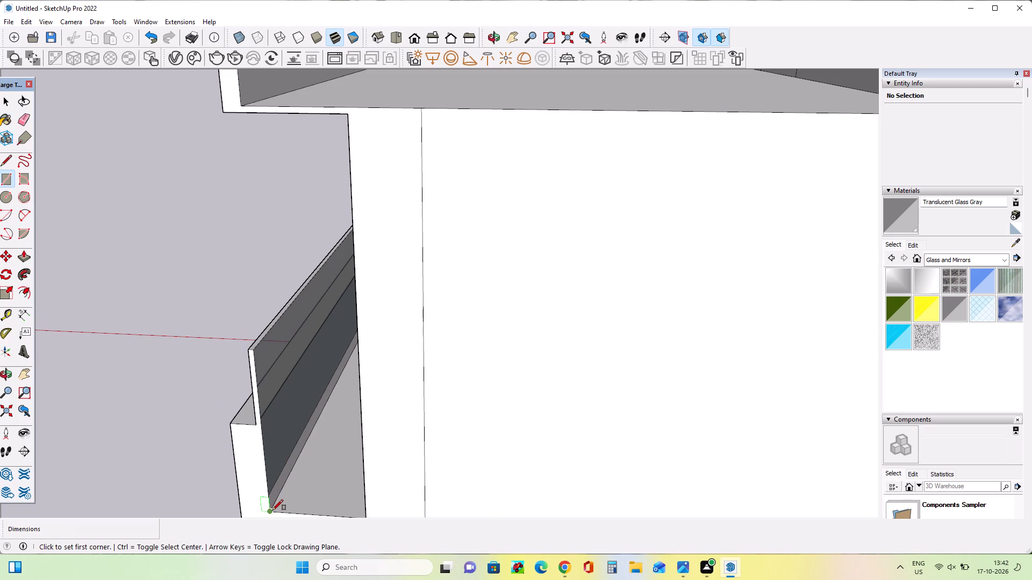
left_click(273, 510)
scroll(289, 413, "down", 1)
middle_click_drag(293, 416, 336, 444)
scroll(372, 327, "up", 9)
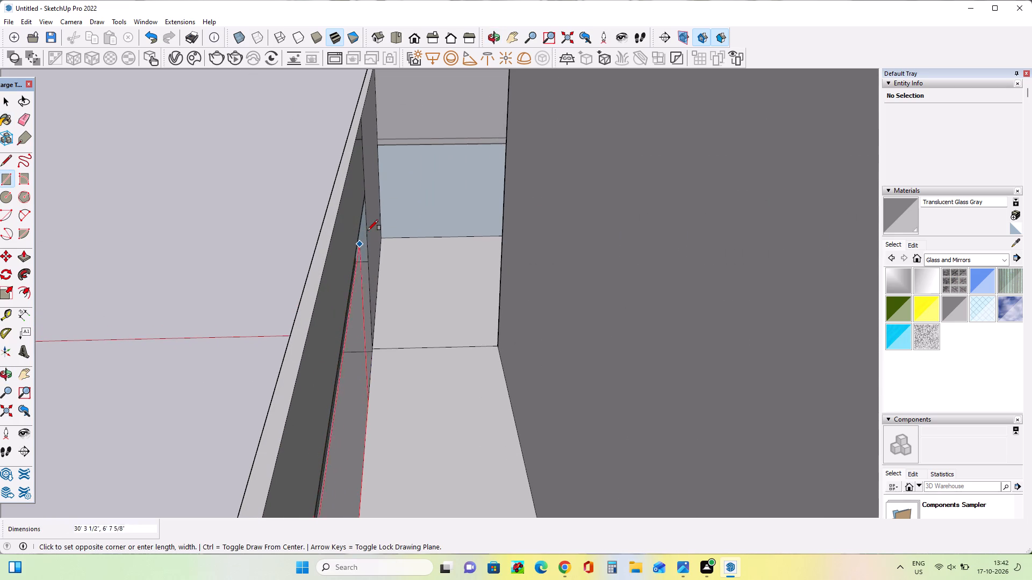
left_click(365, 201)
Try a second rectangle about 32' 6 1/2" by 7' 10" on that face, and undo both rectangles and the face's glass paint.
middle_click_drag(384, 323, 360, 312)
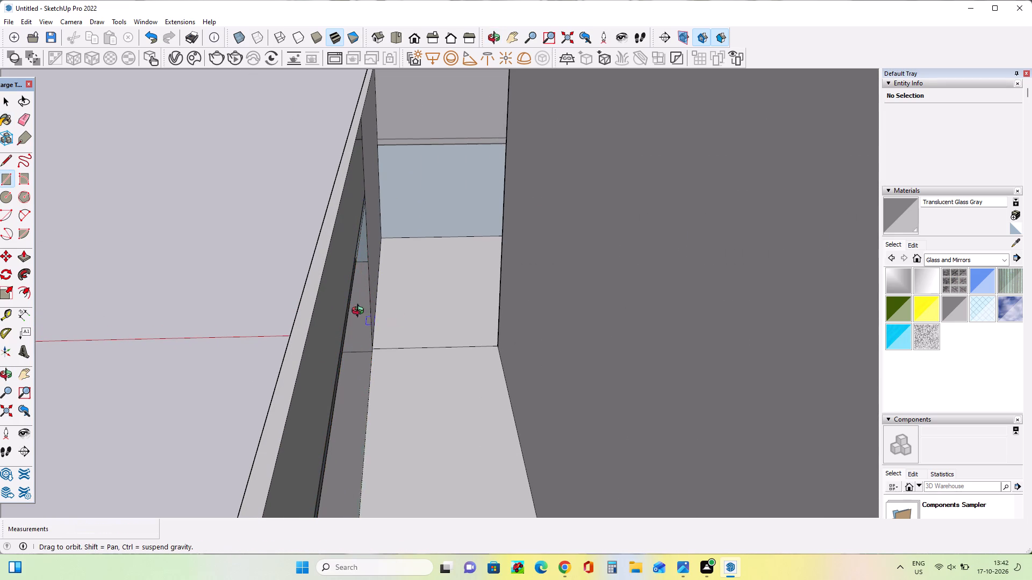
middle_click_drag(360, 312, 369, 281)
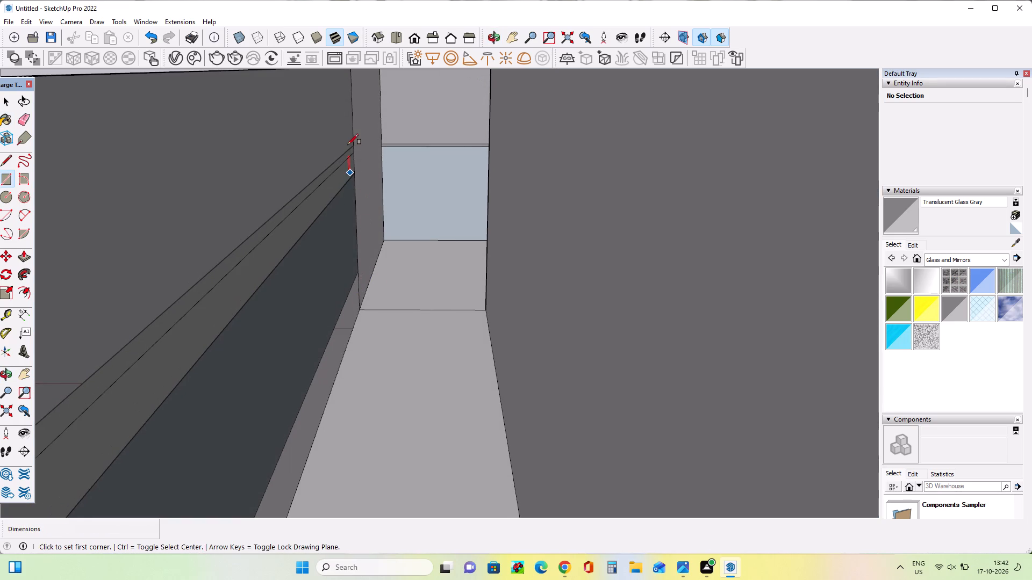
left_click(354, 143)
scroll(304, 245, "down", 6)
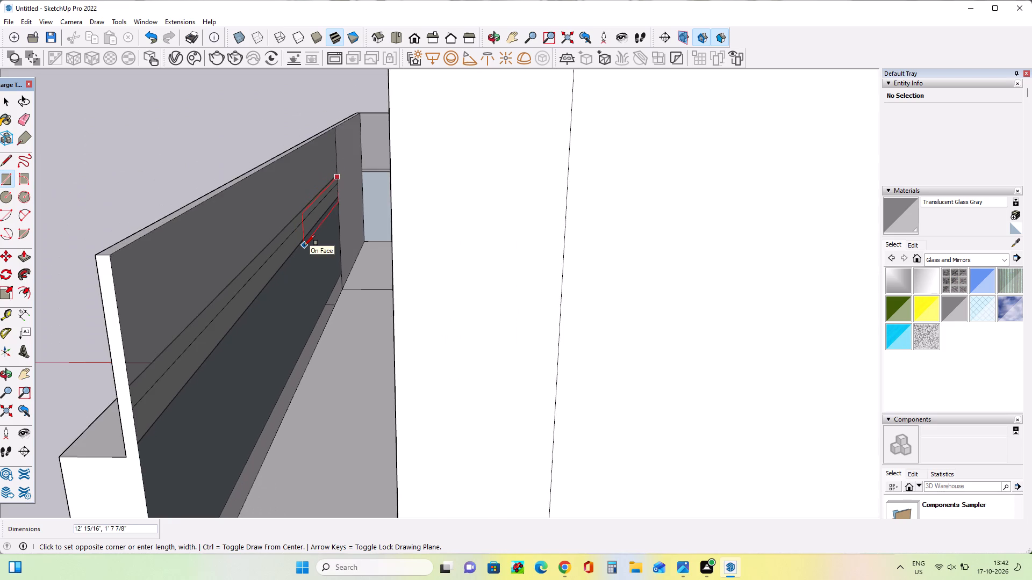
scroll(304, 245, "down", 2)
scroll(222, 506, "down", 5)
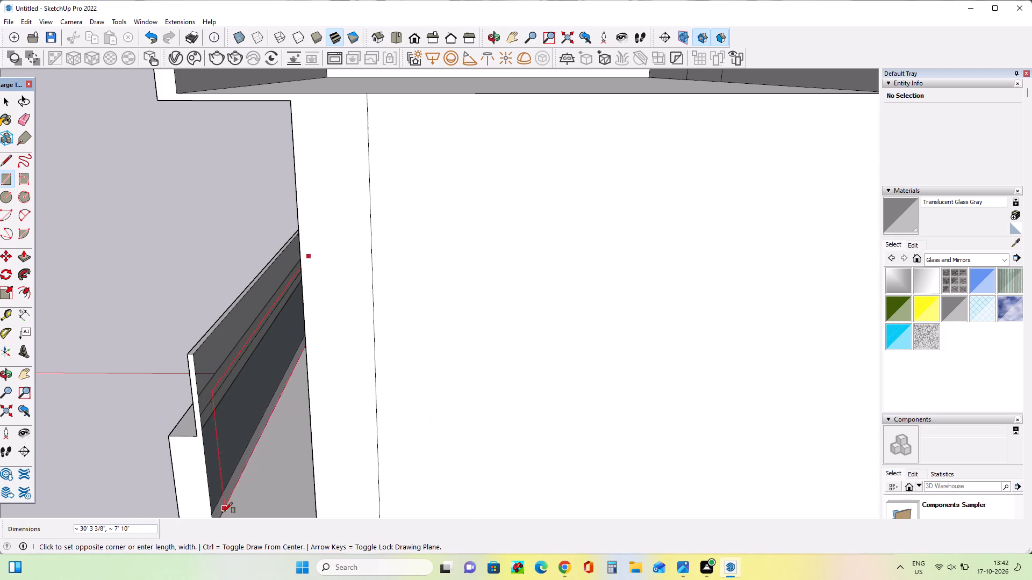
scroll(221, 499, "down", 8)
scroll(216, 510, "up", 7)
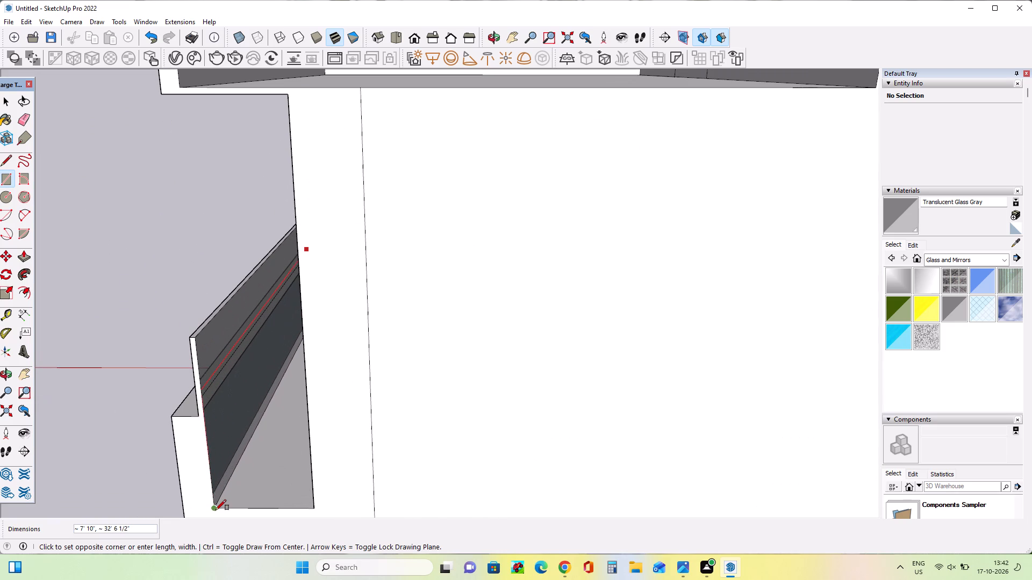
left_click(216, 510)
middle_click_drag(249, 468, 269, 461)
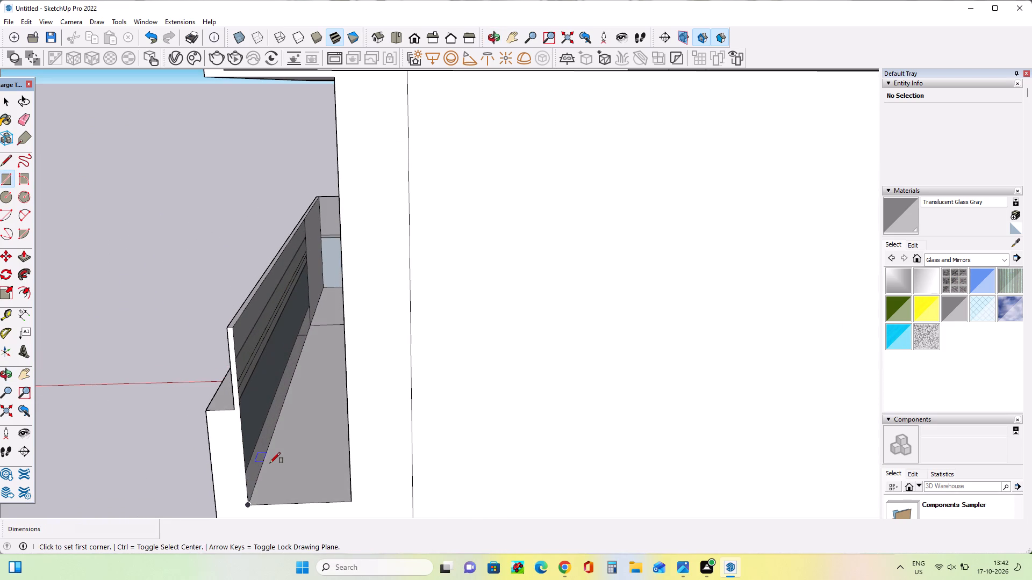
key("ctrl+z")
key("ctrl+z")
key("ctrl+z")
Draw a rectangle about 32' 6 1/2" by 5' 6 3/8" on the lower inner face of the balcony's side parapet.
scroll(263, 431, "down", 2)
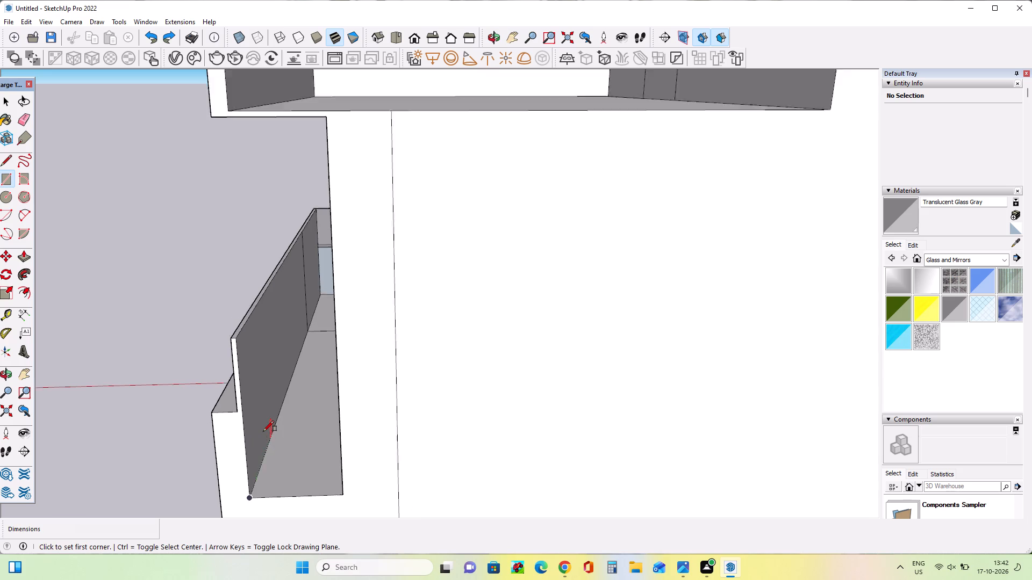
scroll(263, 431, "down", 6)
scroll(256, 452, "up", 4)
left_click(257, 472)
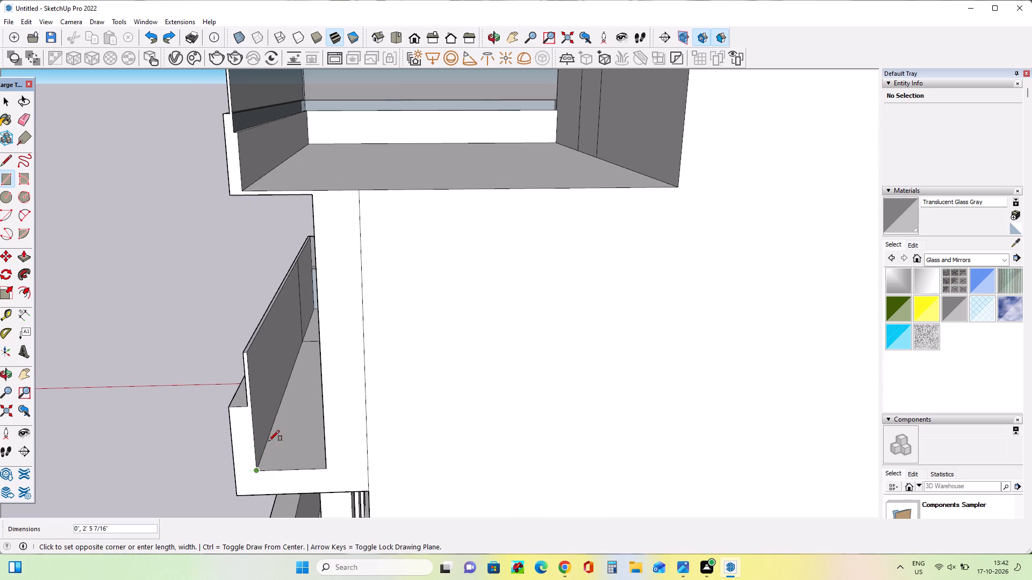
left_click(302, 299)
Raise the narrow inner ledge behind the roof's glass parapets 1' 4 7/16", level with the outer ledge.
middle_click_drag(290, 444, 273, 497)
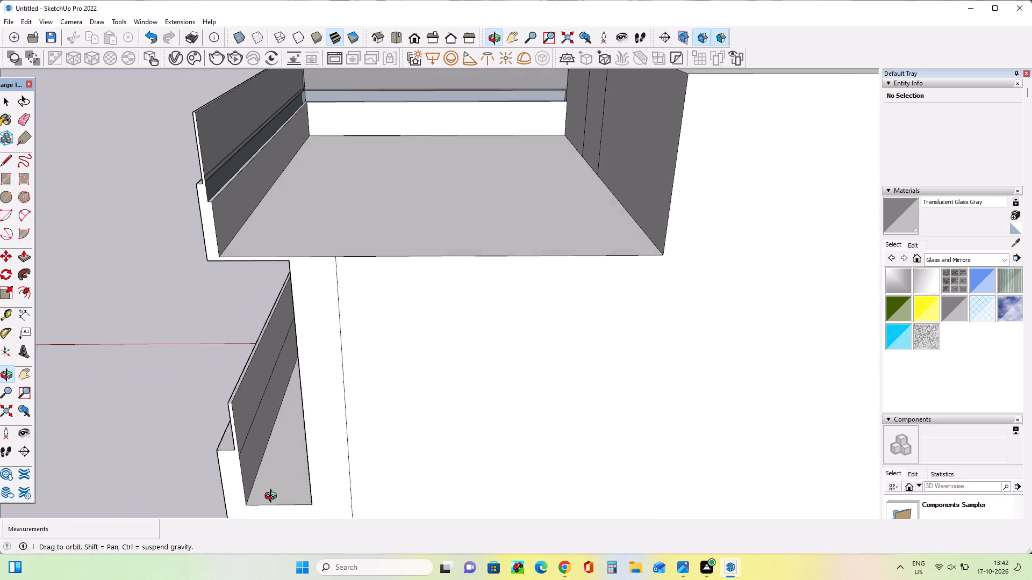
middle_click_drag(273, 497, 273, 499)
scroll(261, 191, "up", 3)
scroll(261, 191, "down", 6)
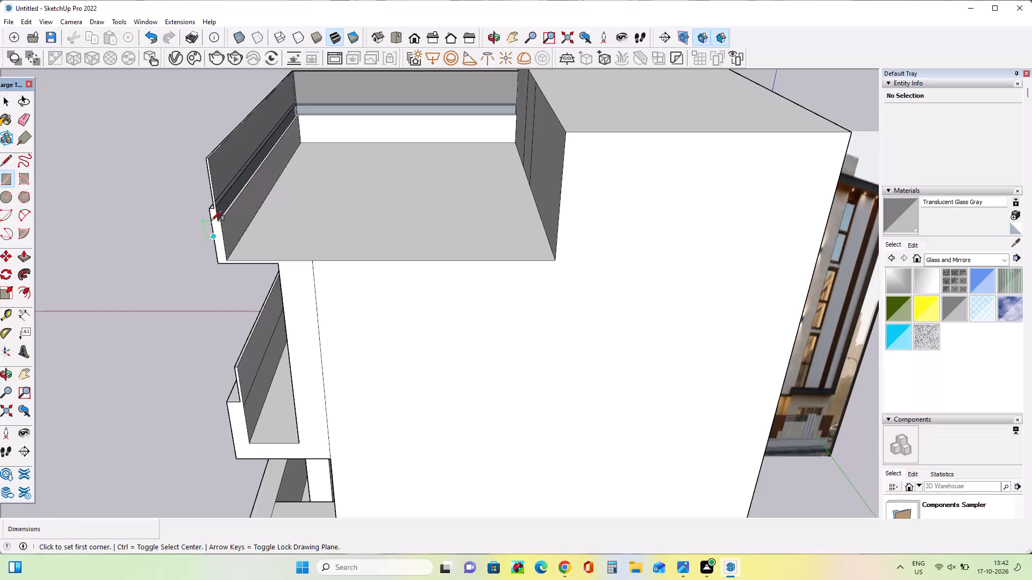
scroll(211, 218, "up", 3)
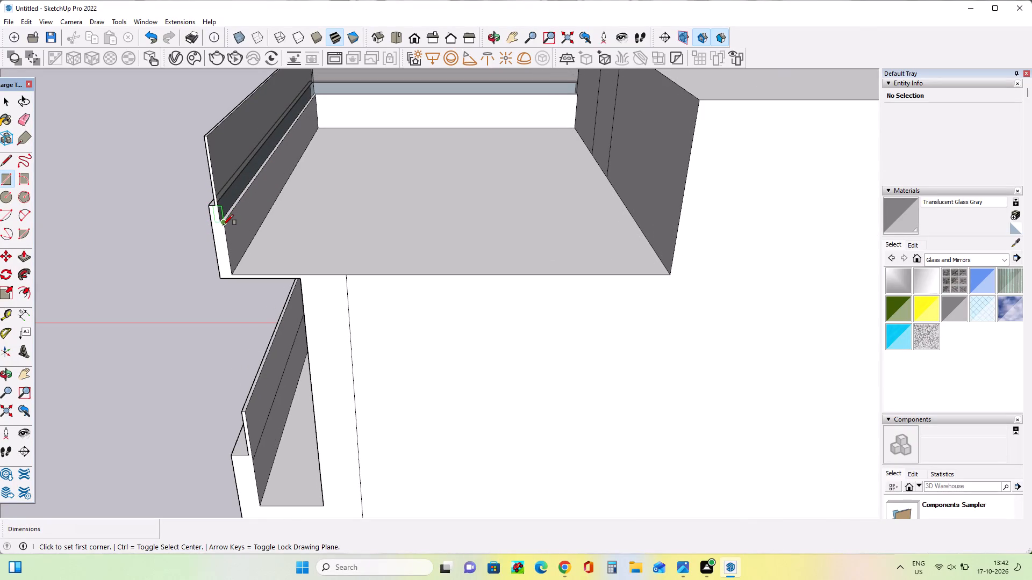
left_click(26, 254)
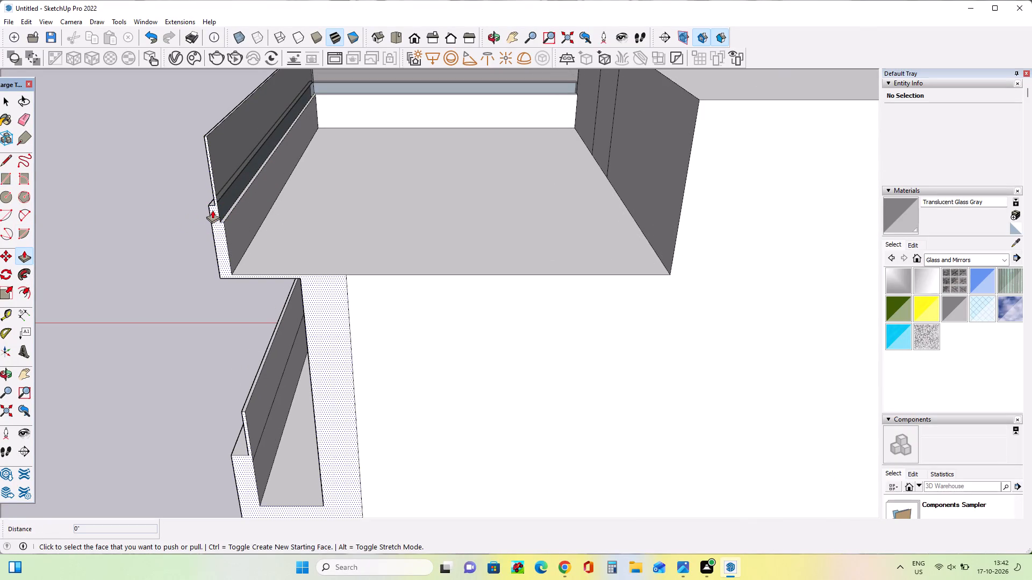
left_click(224, 219)
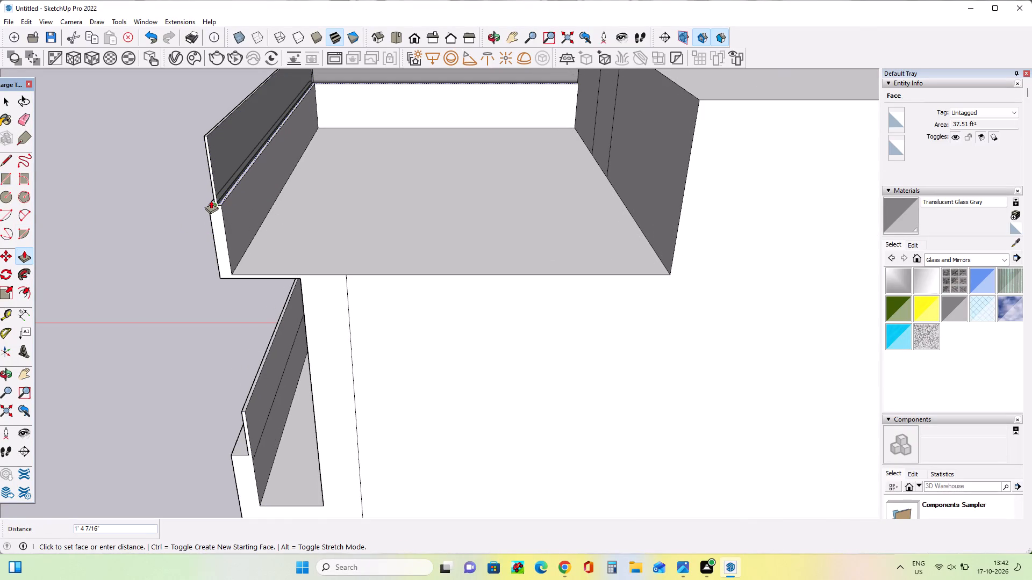
left_click(211, 200)
Paint the upper inner face of the balcony's side parapet with Translucent Glass Gray.
middle_click_drag(160, 307, 204, 321)
scroll(160, 307, "down", 4)
scroll(295, 327, "down", 4)
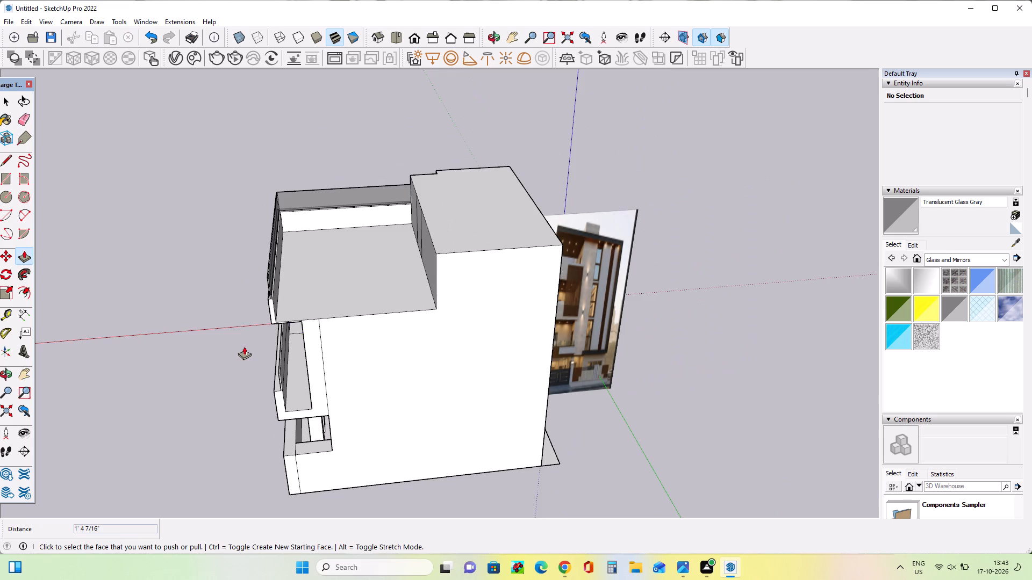
middle_click_drag(244, 344, 324, 229)
scroll(334, 351, "up", 1)
scroll(334, 351, "down", 1)
scroll(334, 351, "up", 2)
middle_click_drag(329, 363, 99, 437)
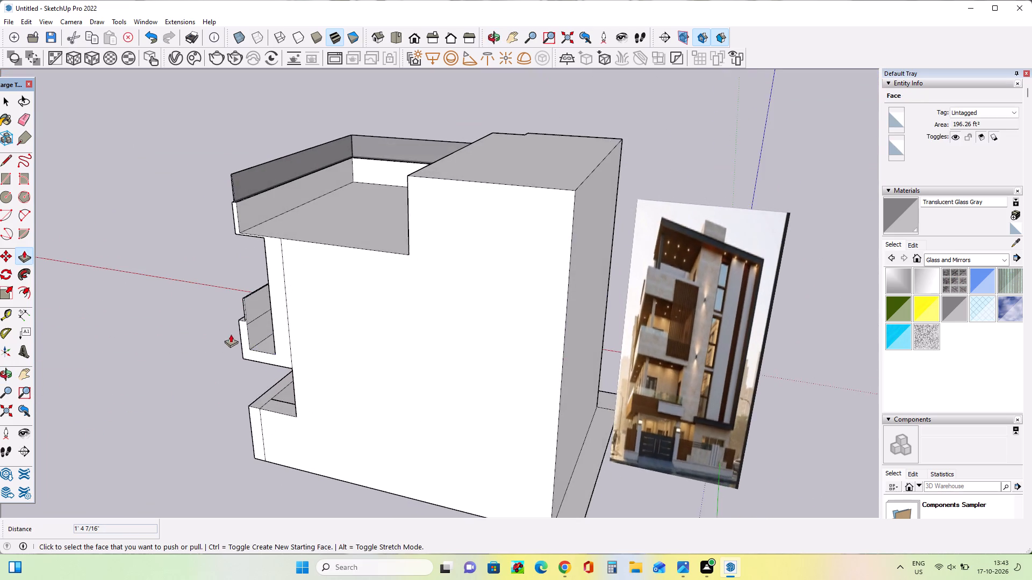
scroll(234, 324, "up", 4)
left_click(949, 308)
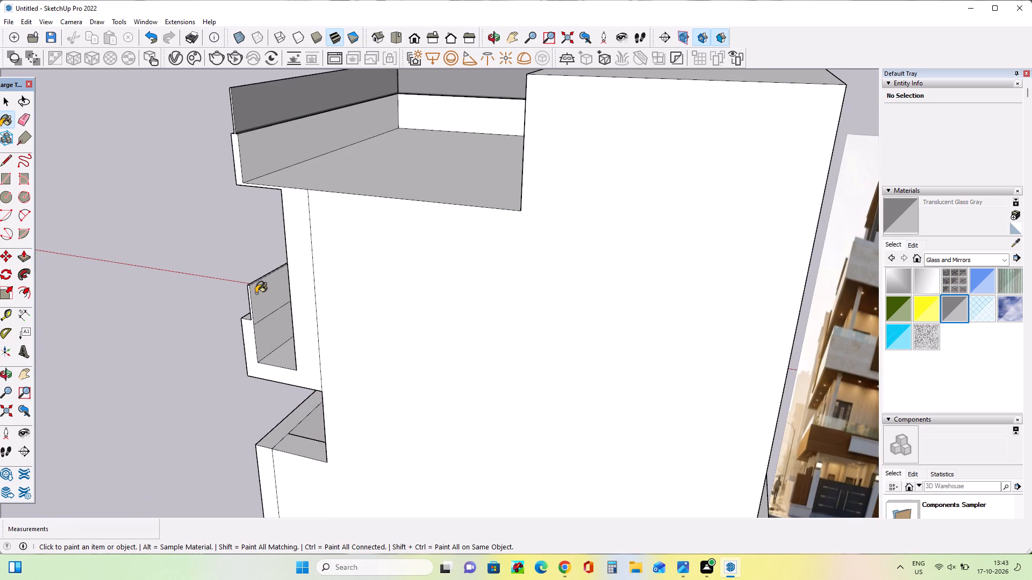
left_click(256, 293)
Draw a rectangle about 11' 3 5/16" by 5' 6 3/8" along the lower inner face of the balcony's end parapet, from the wall corner.
scroll(149, 375, "down", 8)
middle_click_drag(149, 375, 394, 347)
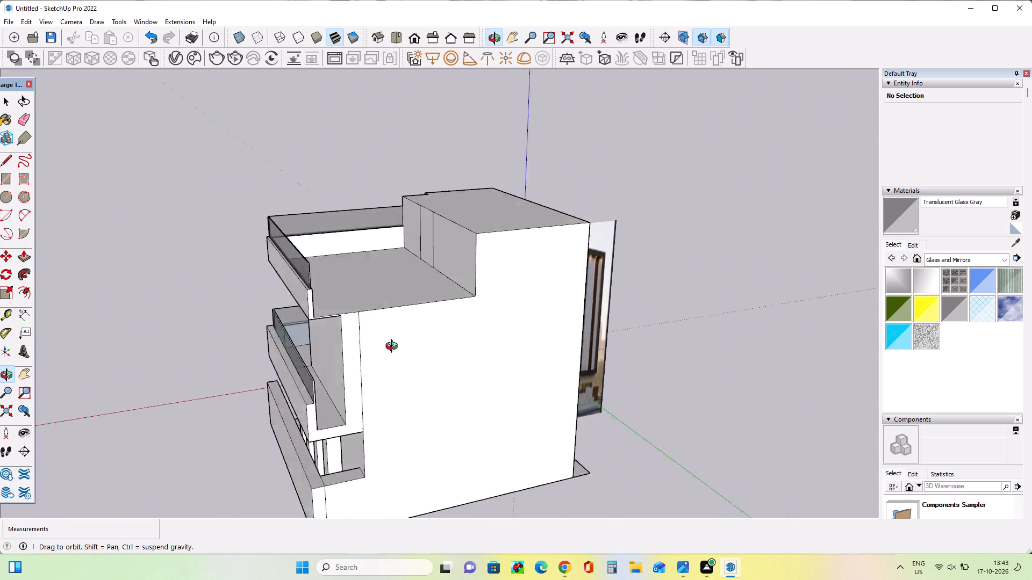
middle_click_drag(394, 347, 534, 342)
scroll(431, 332, "down", 1)
middle_click_drag(353, 425, 608, 417)
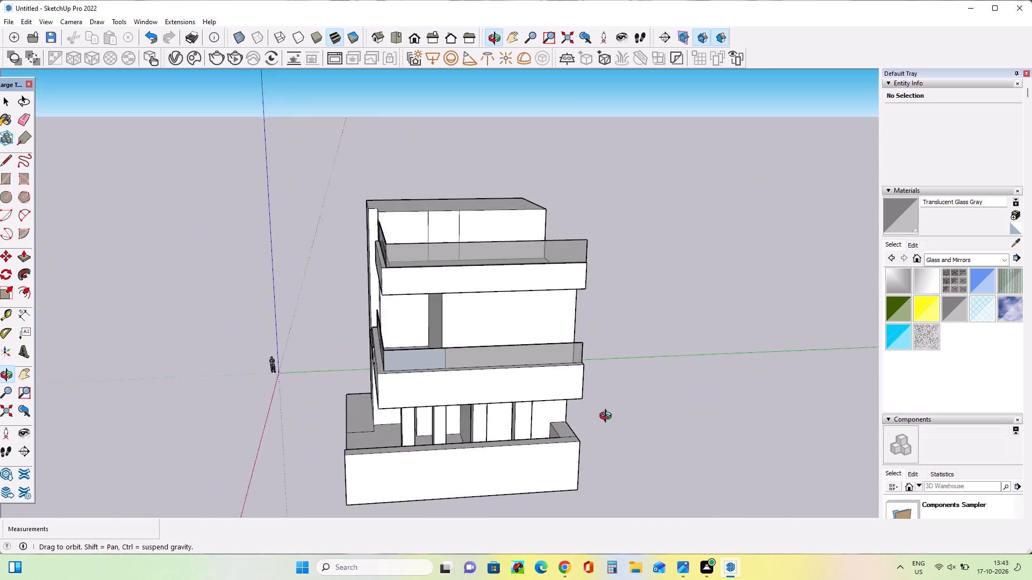
middle_click_drag(608, 417, 690, 405)
middle_click_drag(443, 398, 728, 513)
scroll(489, 350, "up", 4)
middle_click_drag(475, 369, 631, 366)
scroll(542, 299, "up", 8)
middle_click_drag(458, 359, 563, 395)
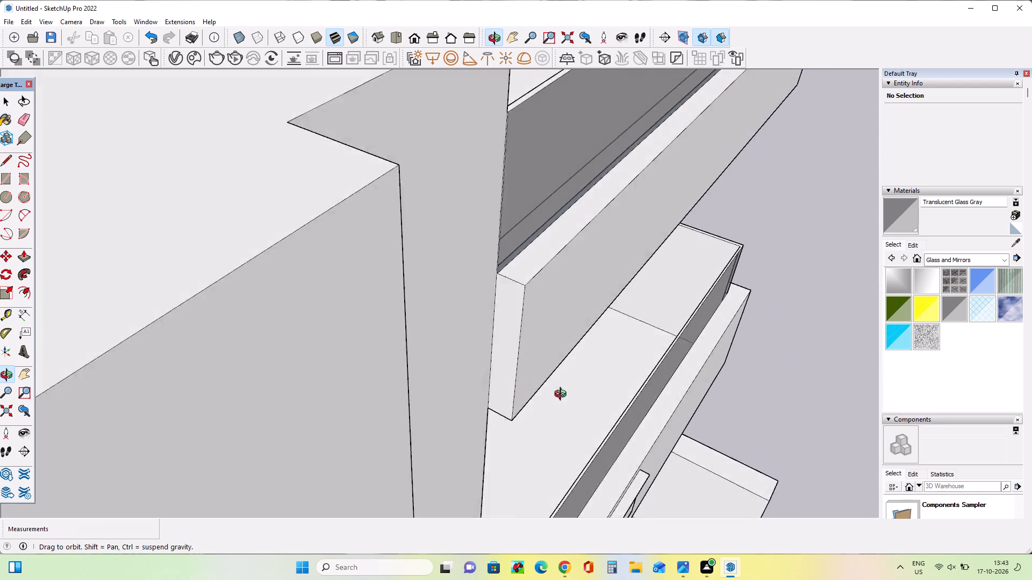
middle_click_drag(563, 395, 508, 372)
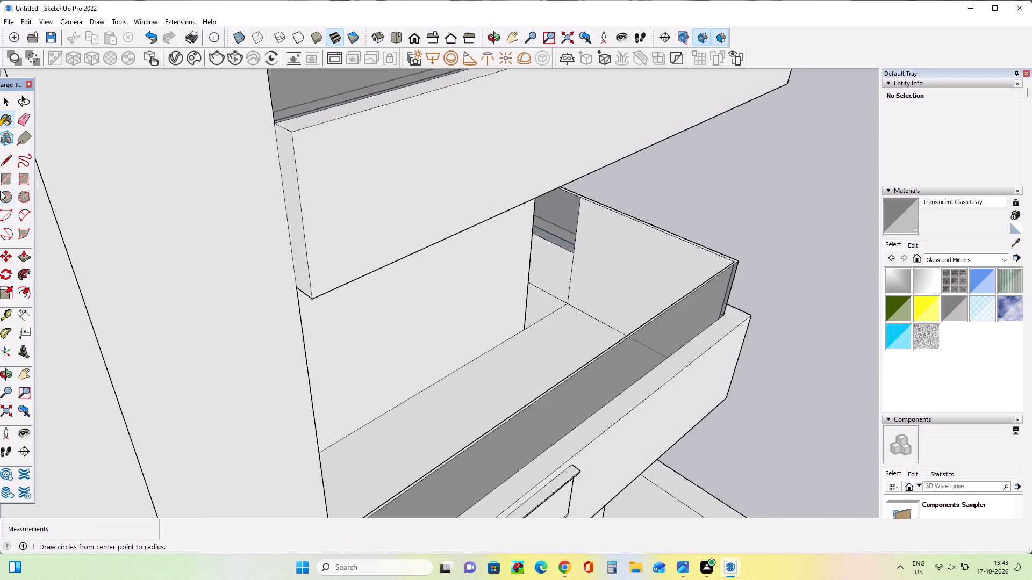
left_click(1, 179)
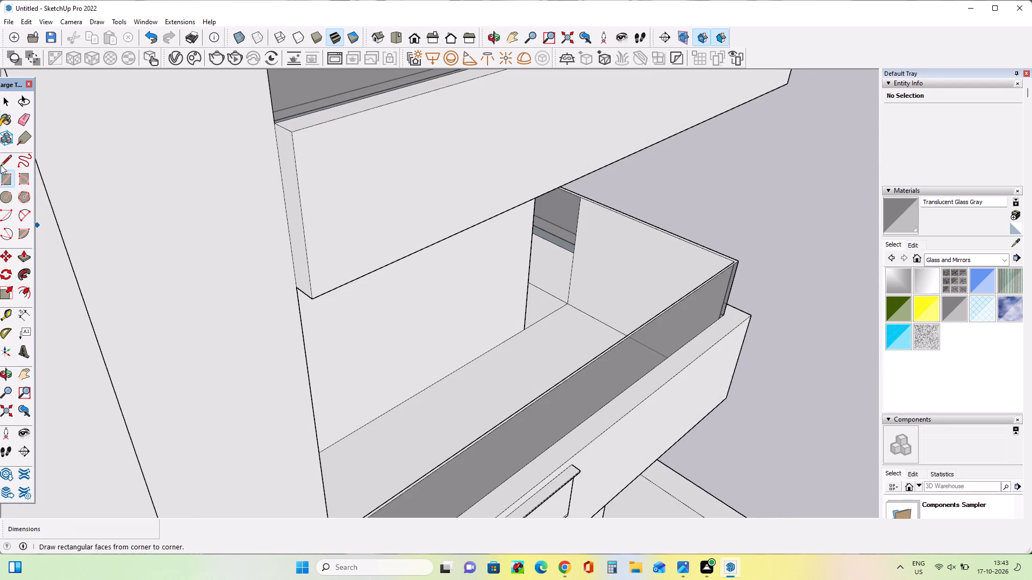
middle_click_drag(30, 429, 225, 450)
middle_click_drag(157, 429, 234, 452)
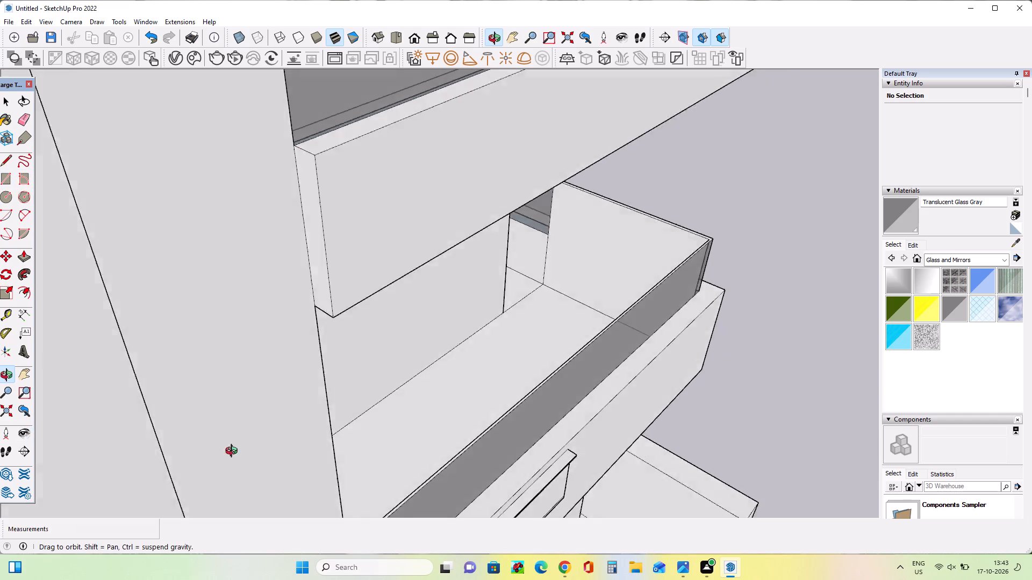
middle_click_drag(234, 452, 276, 456)
scroll(243, 453, "down", 1)
middle_click_drag(431, 426, 418, 369)
scroll(450, 203, "up", 4)
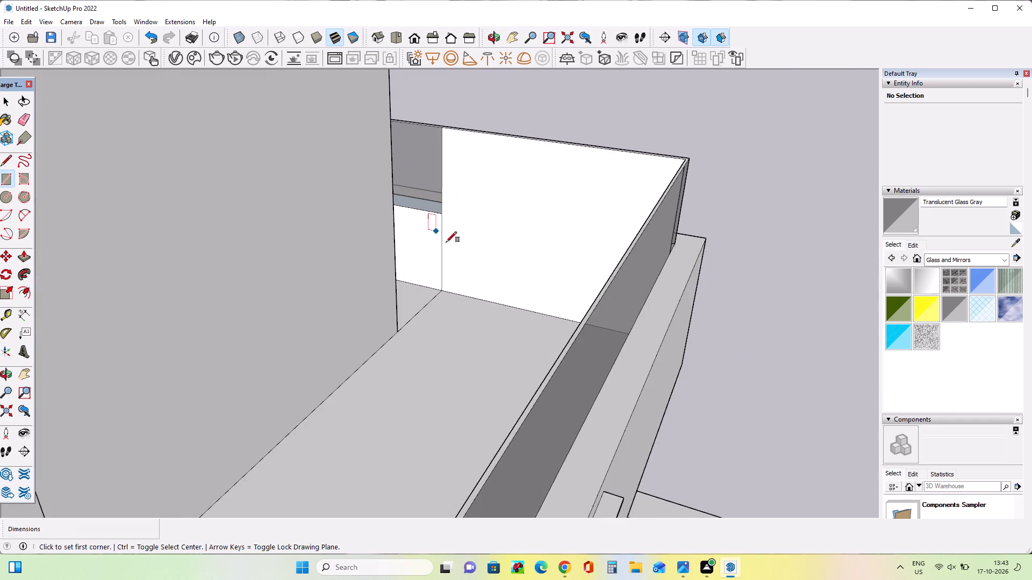
scroll(455, 248, "up", 2)
middle_click_drag(486, 278, 502, 279)
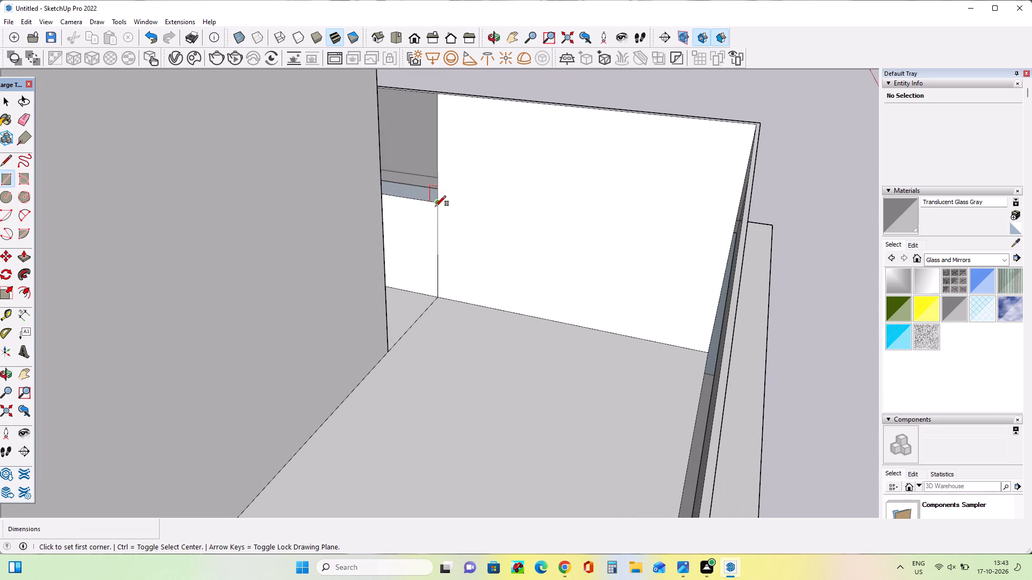
left_click(435, 206)
scroll(466, 288, "down", 4)
middle_click_drag(467, 290, 480, 313)
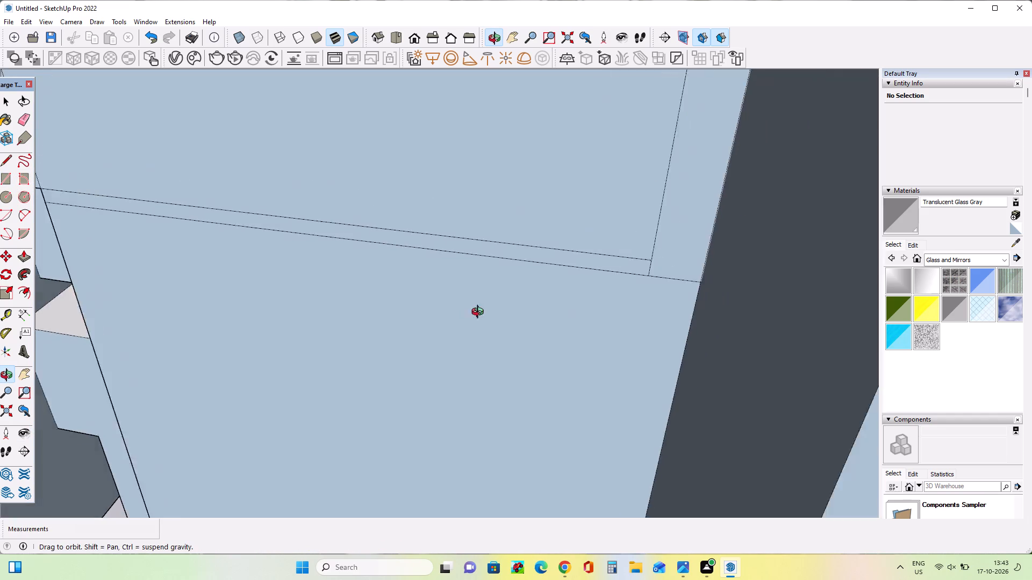
middle_click_drag(480, 313, 460, 313)
scroll(549, 314, "up", 3)
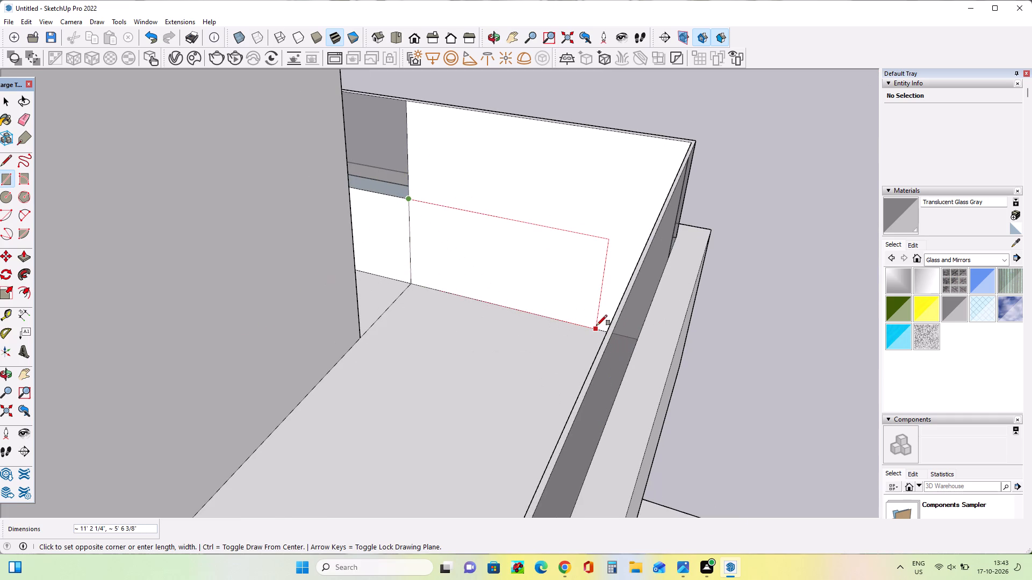
left_click(598, 328)
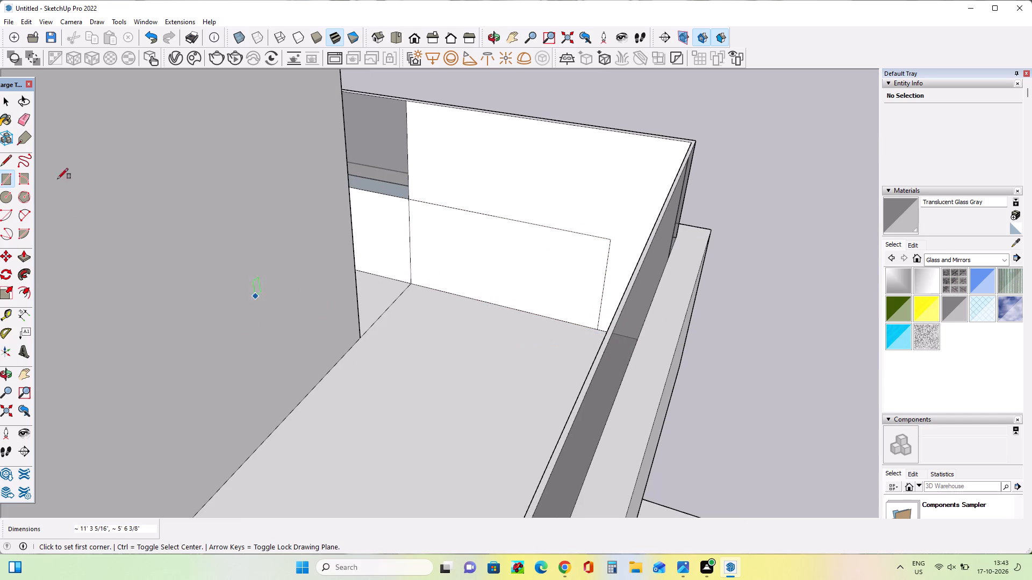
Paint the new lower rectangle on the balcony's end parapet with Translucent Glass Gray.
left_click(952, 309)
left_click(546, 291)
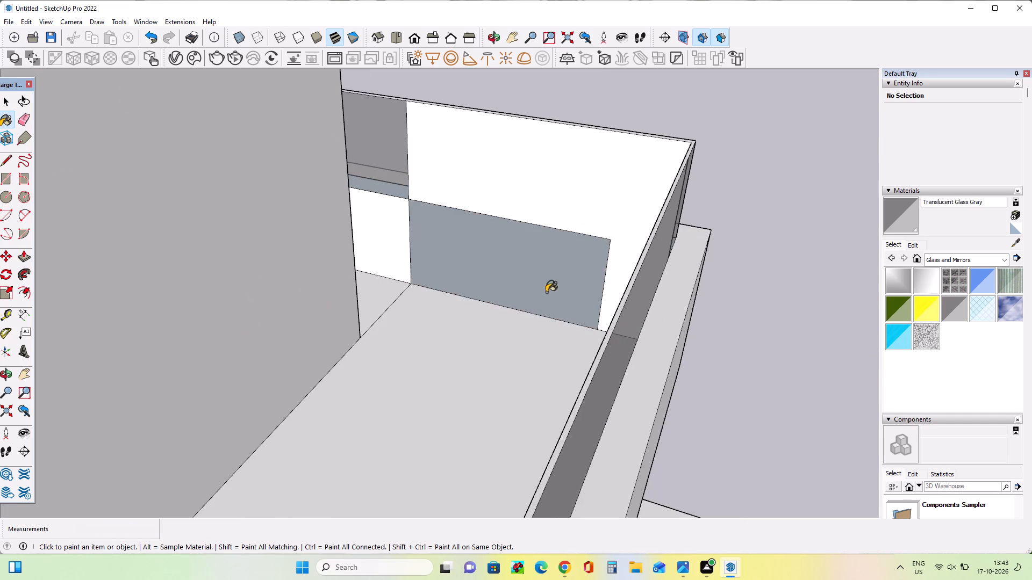
Draw a rectangle about 5' 6 3/8" by 2' 10 11/16" filling the gap between the lower rectangle and the front parapet.
middle_click_drag(444, 332, 18, 381)
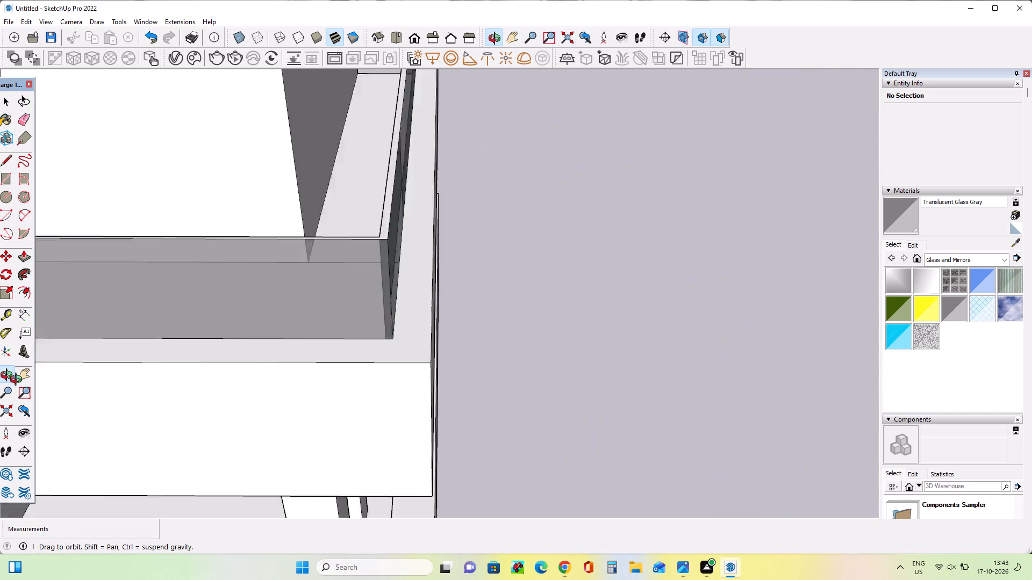
middle_click_drag(18, 381, 242, 415)
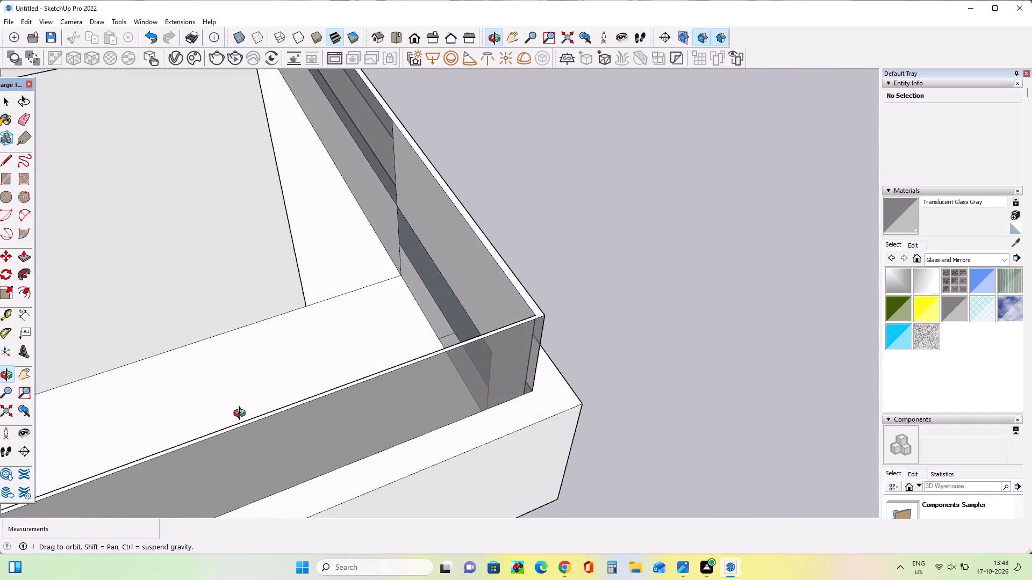
middle_click_drag(242, 415, 242, 415)
scroll(465, 343, "up", 5)
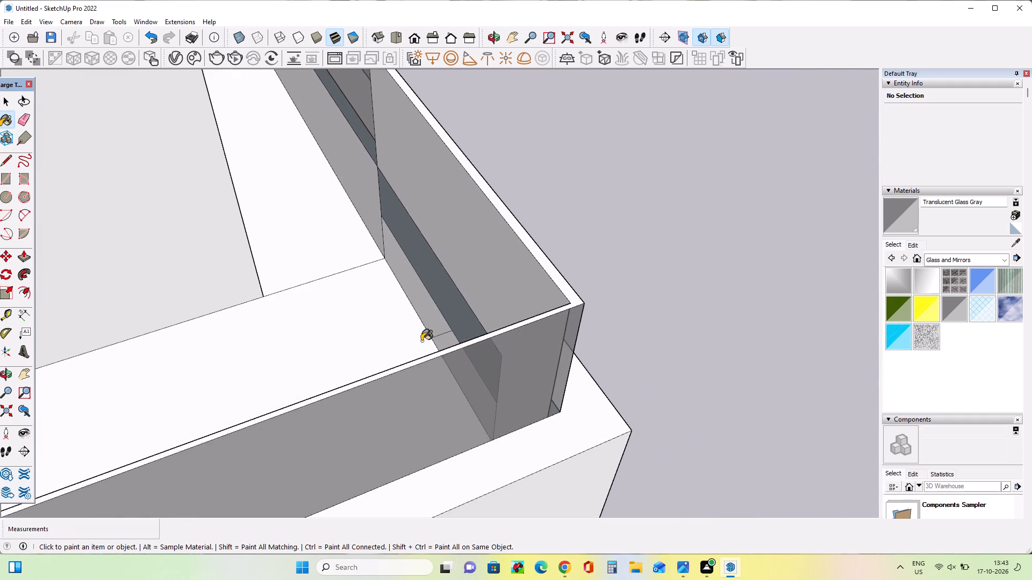
scroll(421, 341, "up", 3)
middle_click_drag(428, 348, 492, 388)
scroll(492, 388, "down", 1)
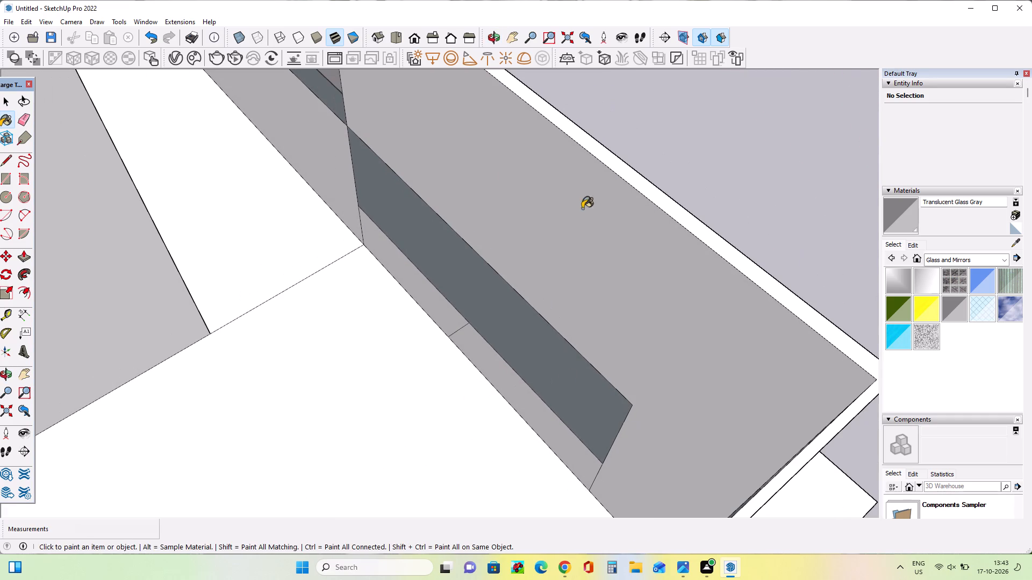
left_click(0, 176)
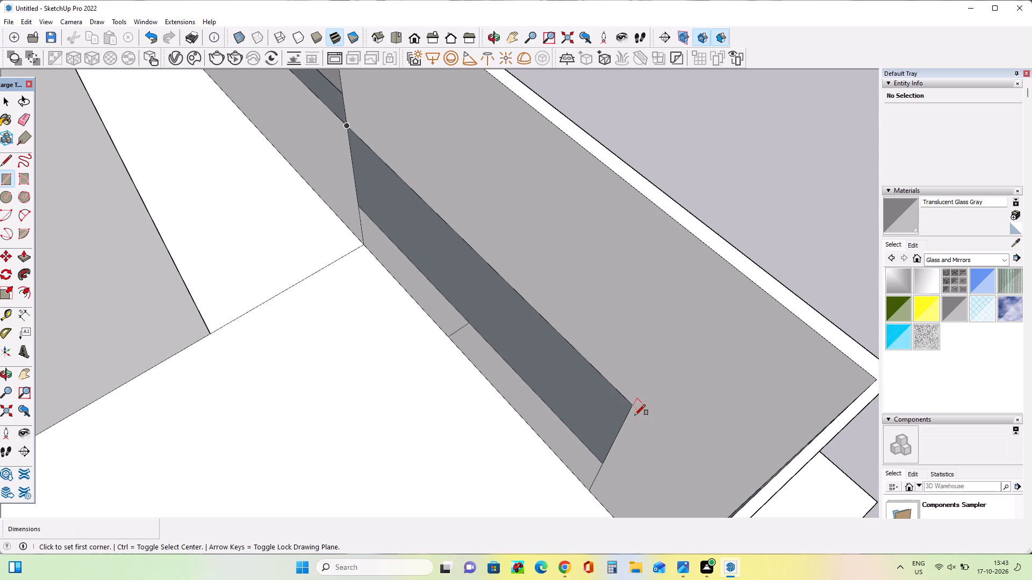
scroll(635, 415, "down", 2)
left_click(635, 409)
middle_click_drag(650, 488, 727, 503)
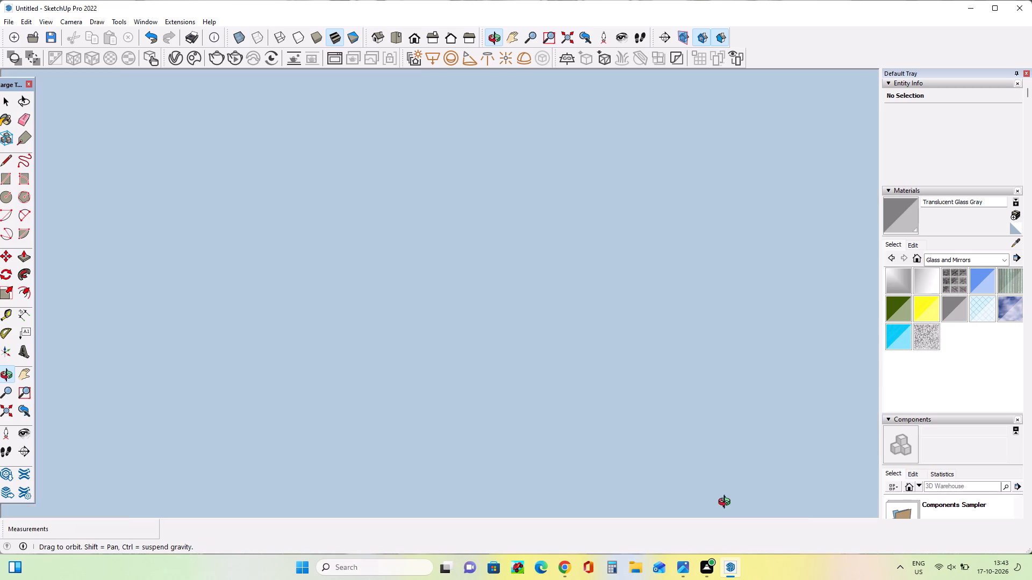
middle_click_drag(727, 503, 726, 465)
left_click(733, 473)
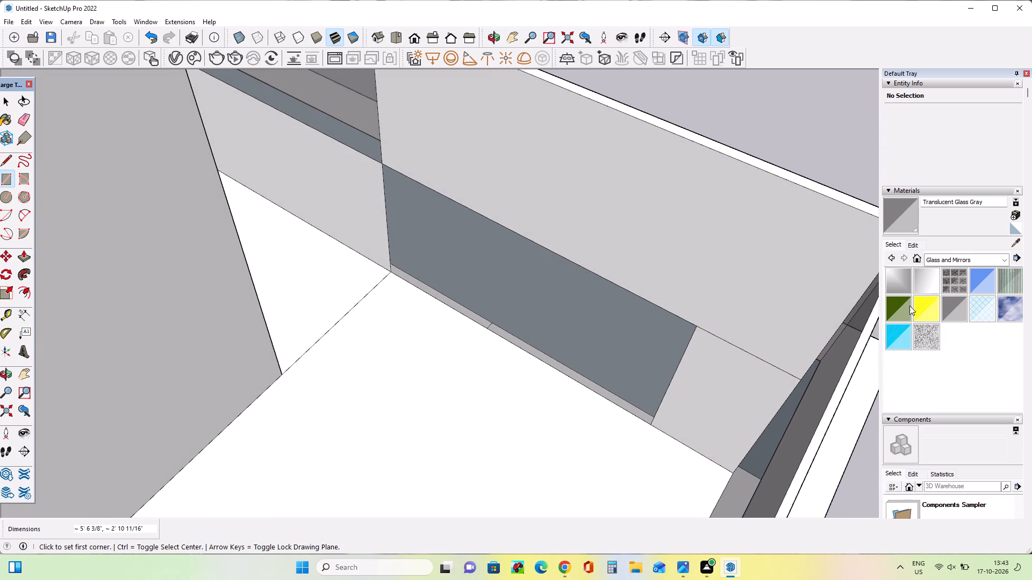
Paint the upper inner face of the balcony's end parapet, above the rectangles, with Translucent Glass Gray.
left_click(956, 305)
left_click(604, 234)
Paint the large lower rectangle on the balcony's end parapet with 0010_Snow from the Colors-Named collection.
middle_click_drag(540, 282, 536, 257)
scroll(536, 257, "down", 5)
middle_click_drag(592, 266, 557, 265)
left_click(964, 254)
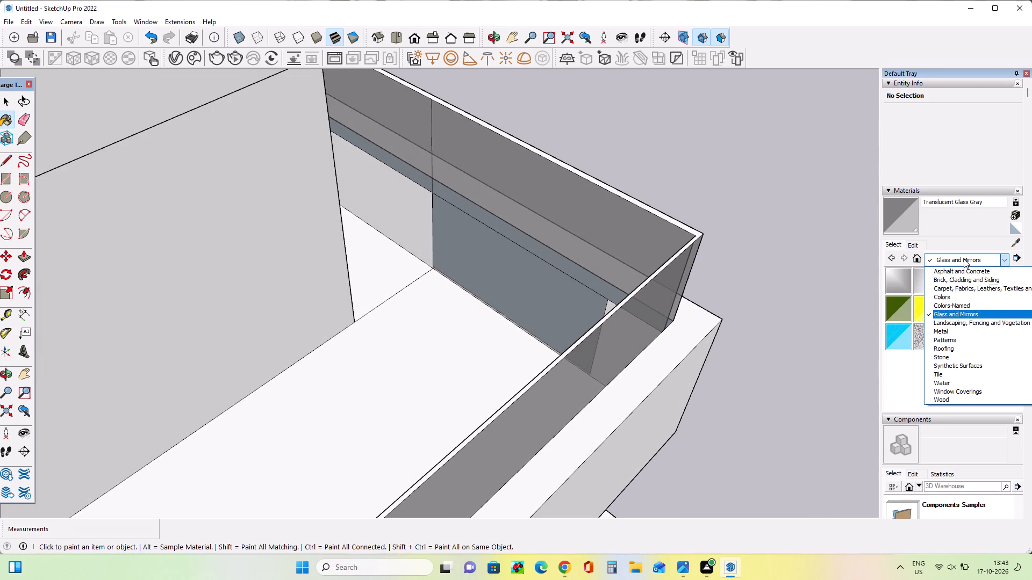
left_click(999, 306)
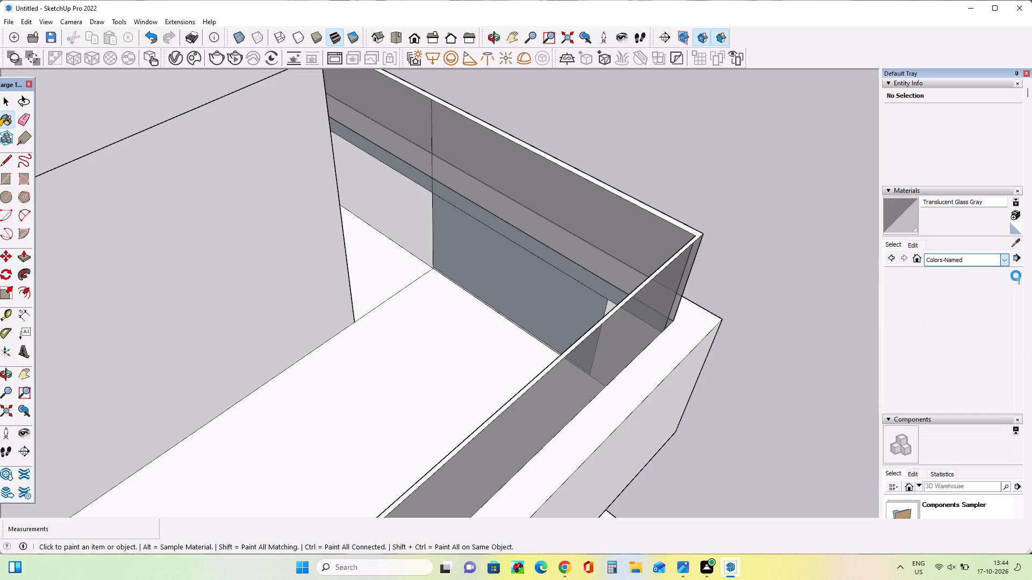
left_click(926, 340)
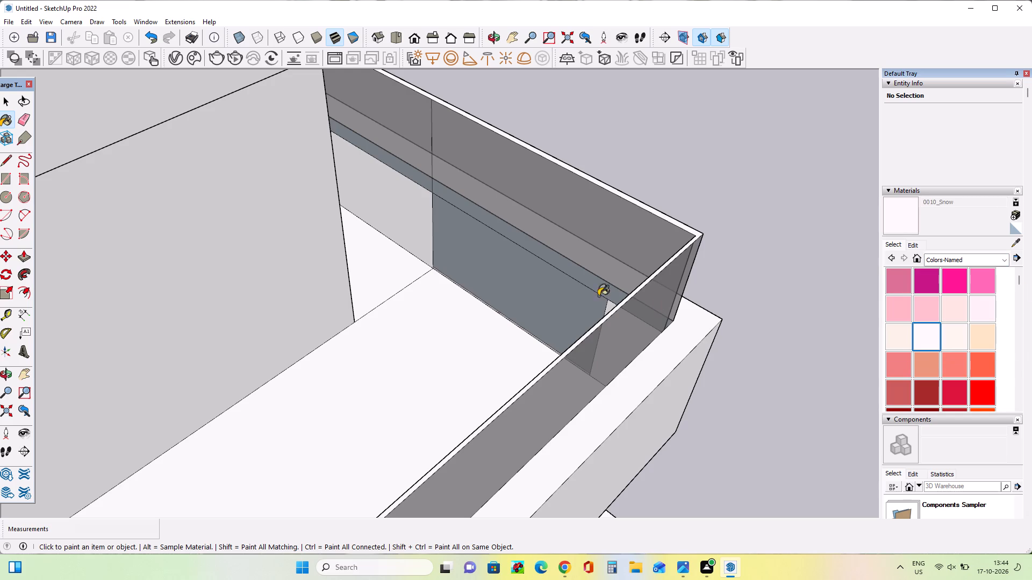
left_click(561, 294)
Examine the roof and balcony glass railings from outside and check how they meet the solid parapets.
middle_click_drag(607, 295, 490, 319)
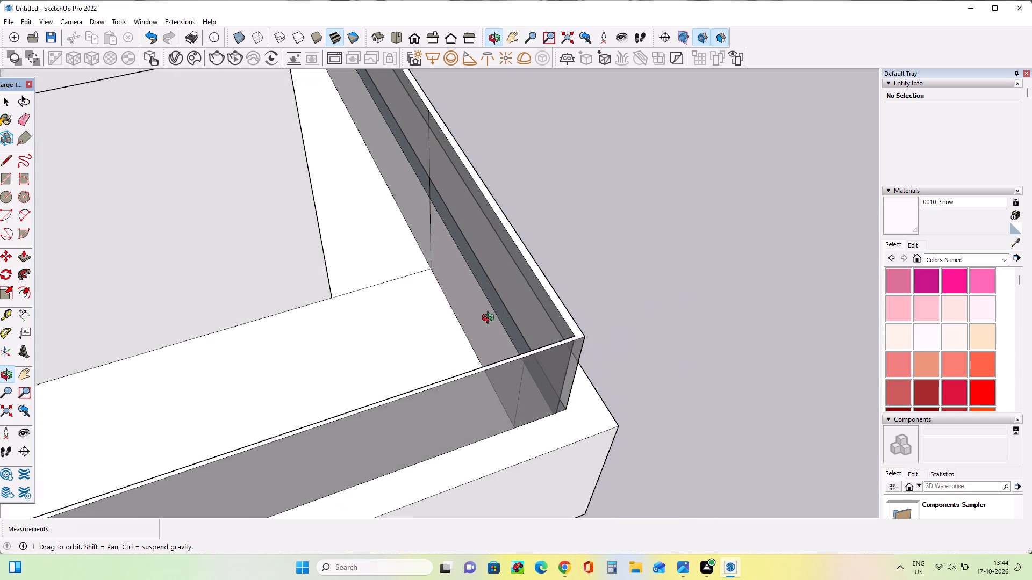
middle_click_drag(490, 319, 126, 336)
scroll(150, 317, "down", 1)
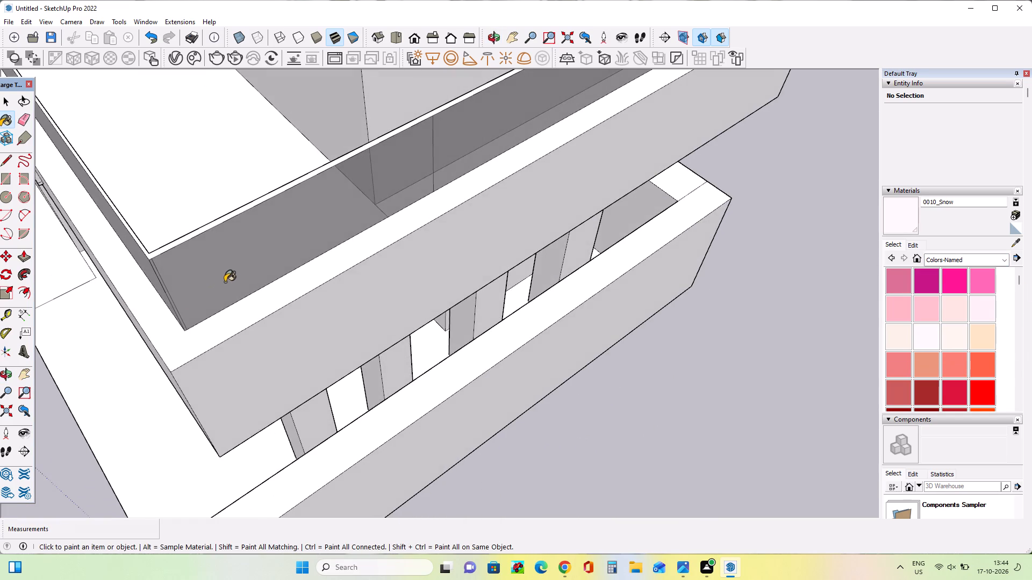
scroll(227, 280, "down", 9)
scroll(227, 280, "up", 1)
scroll(227, 280, "down", 1)
middle_click_drag(223, 314, 224, 226)
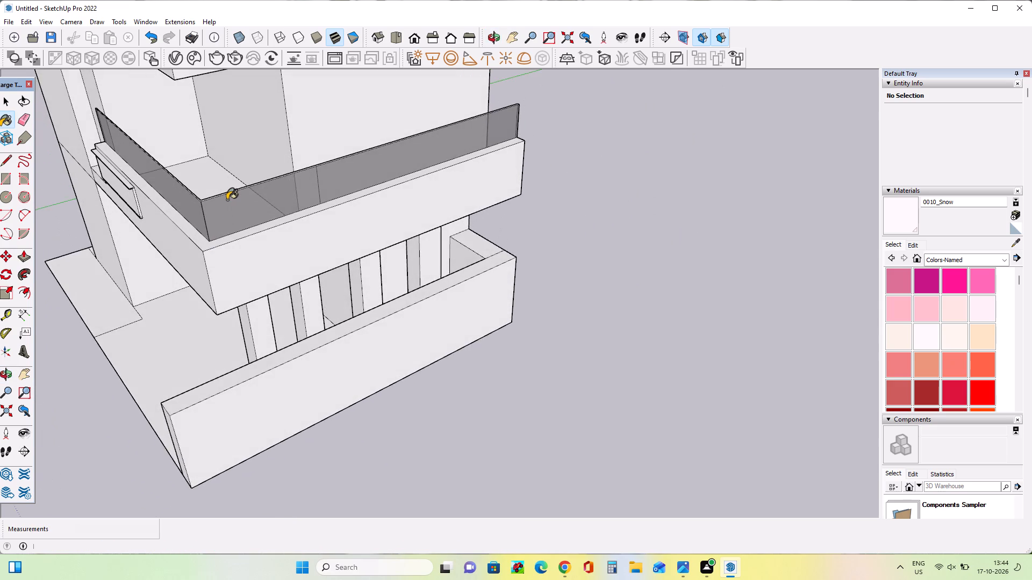
scroll(227, 200, "up", 4)
scroll(227, 200, "down", 4)
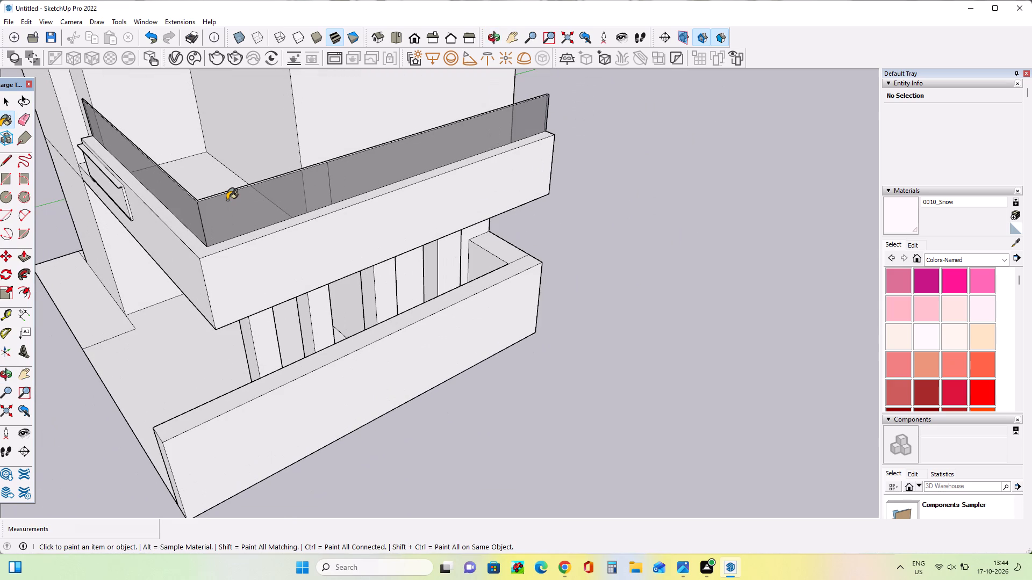
scroll(227, 200, "down", 4)
scroll(353, 267, "down", 8)
middle_click_drag(261, 201, 395, 185)
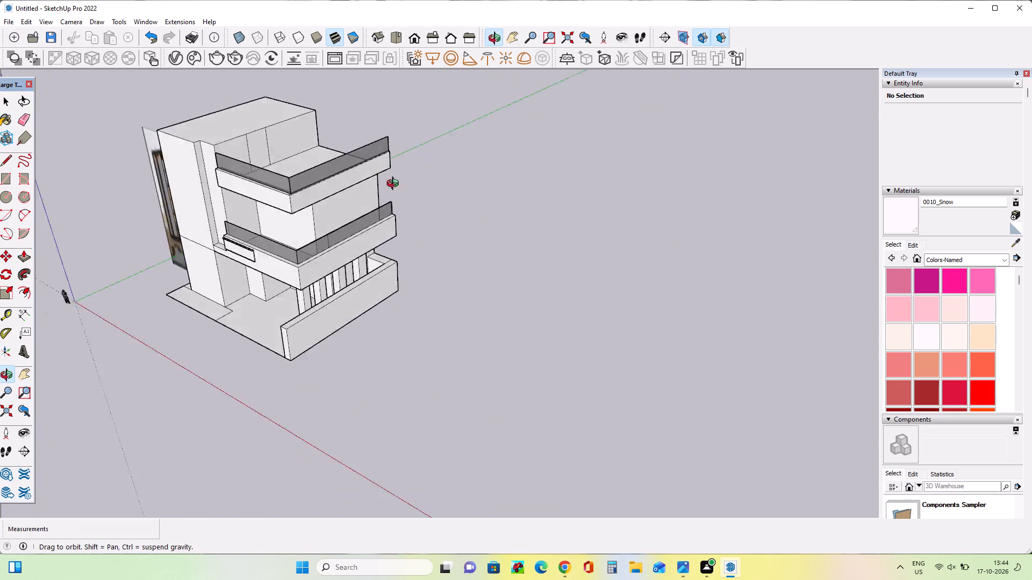
middle_click_drag(395, 185, 584, 149)
scroll(336, 224, "up", 8)
middle_click_drag(340, 225, 408, 236)
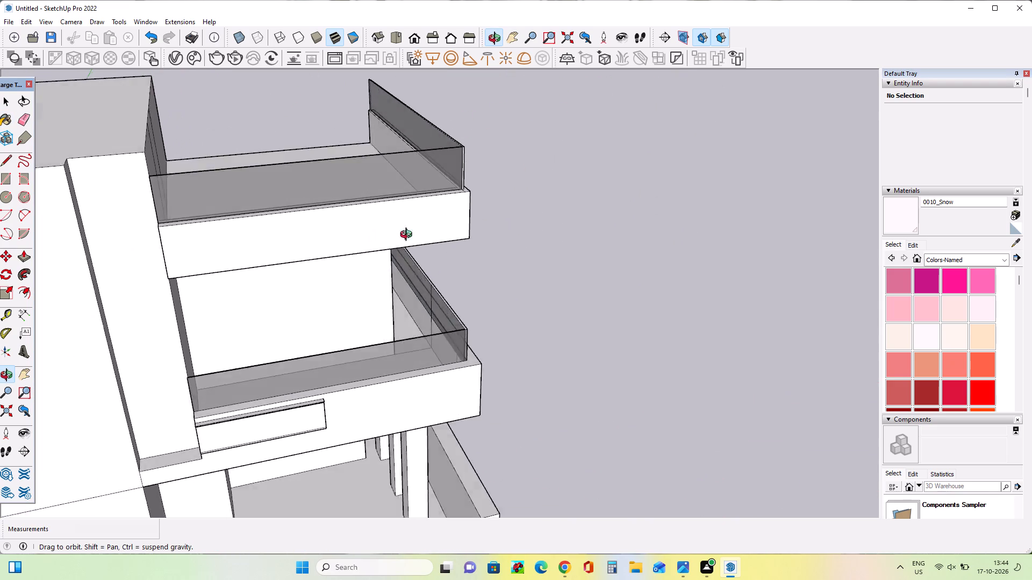
middle_click_drag(408, 236, 361, 242)
scroll(361, 242, "down", 4)
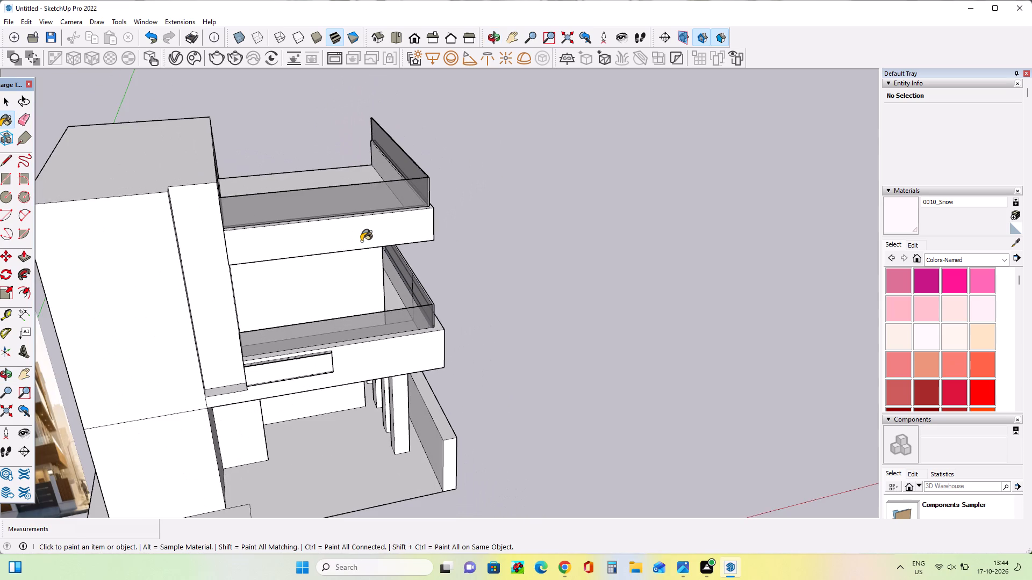
Compare the building model with the reference image, focusing on the image's balconies and wooden louver screen.
middle_click_drag(349, 260, 343, 243)
middle_click(343, 243)
scroll(343, 243, "down", 7)
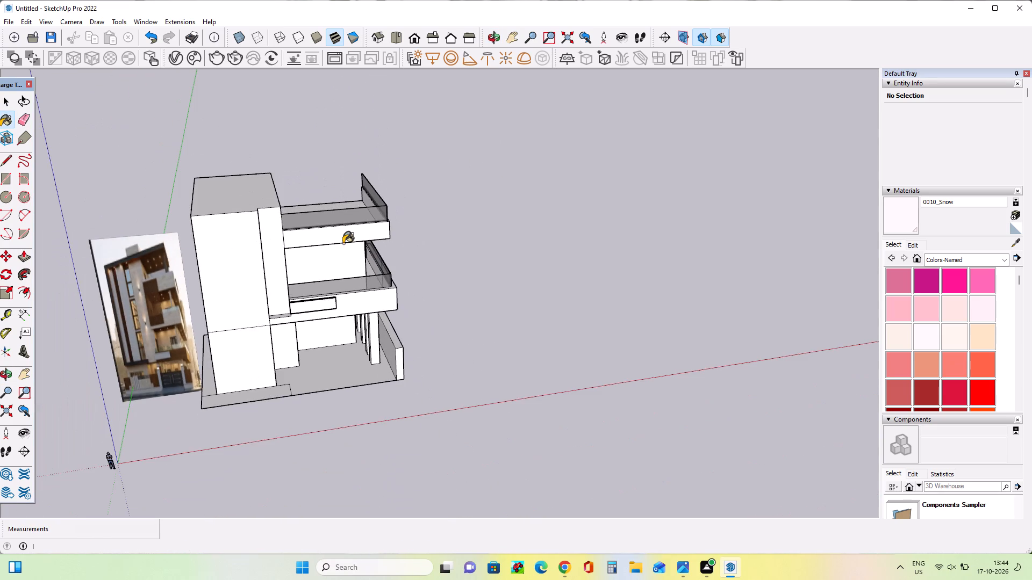
scroll(343, 243, "down", 5)
scroll(218, 264, "up", 11)
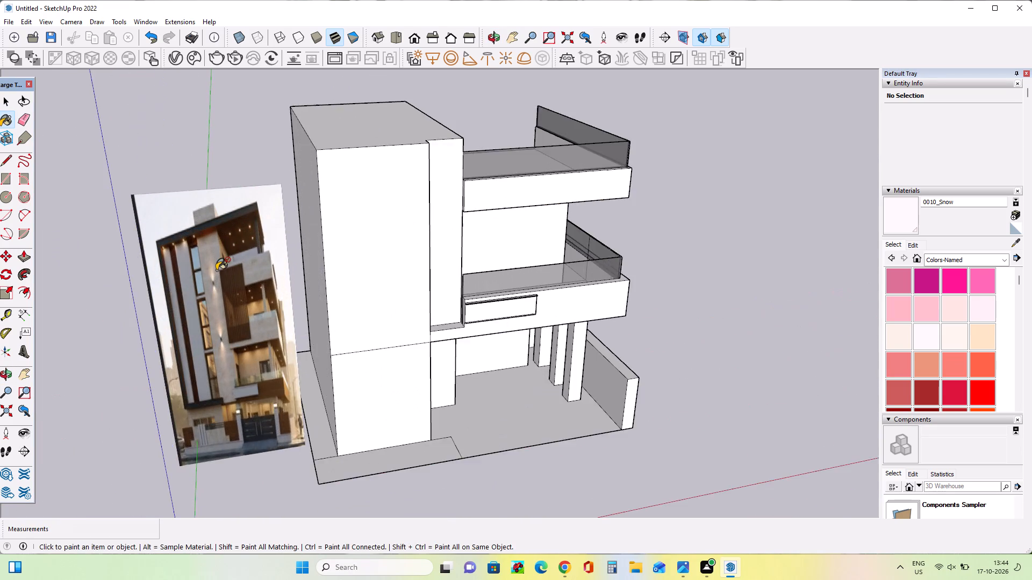
scroll(218, 270, "up", 4)
middle_click_drag(200, 282, 182, 284)
scroll(301, 369, "up", 3)
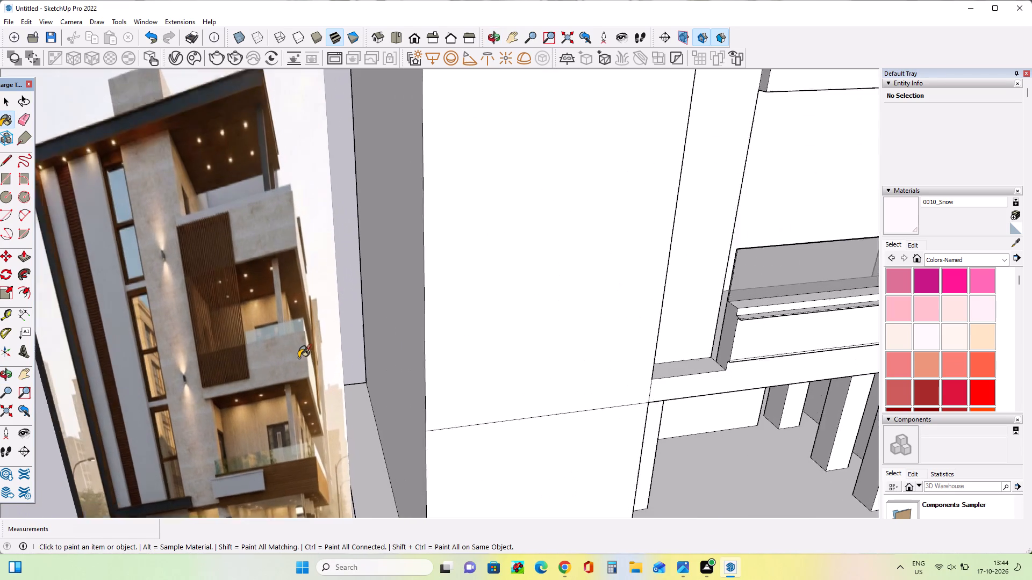
Compare the roof and balcony parapets and glass railings with the reference image to judge their heights.
scroll(300, 357, "up", 1)
scroll(174, 368, "down", 4)
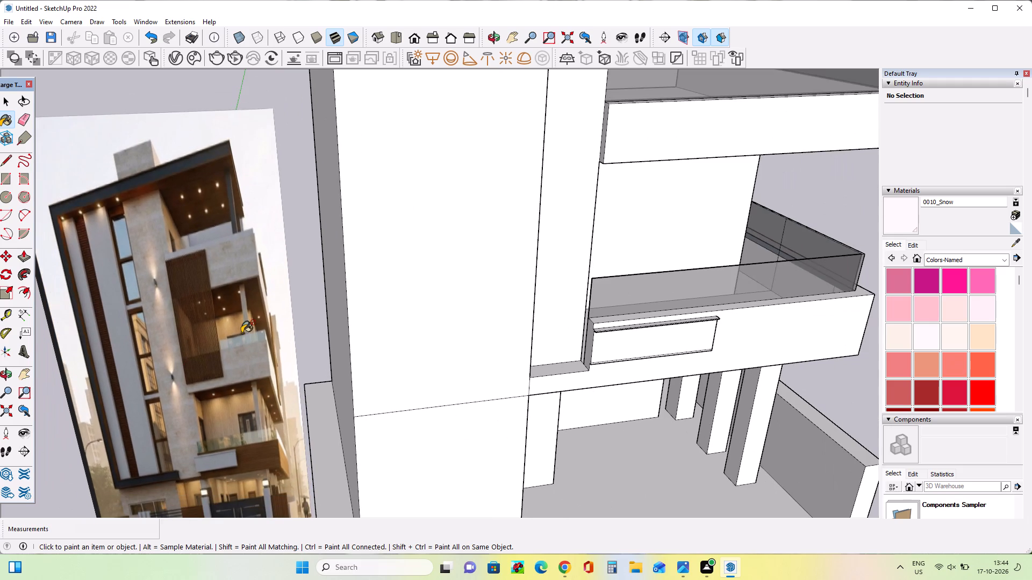
middle_click_drag(243, 332, 259, 348)
middle_click(247, 334)
middle_click_drag(200, 320, 155, 323)
scroll(150, 329, "down", 3)
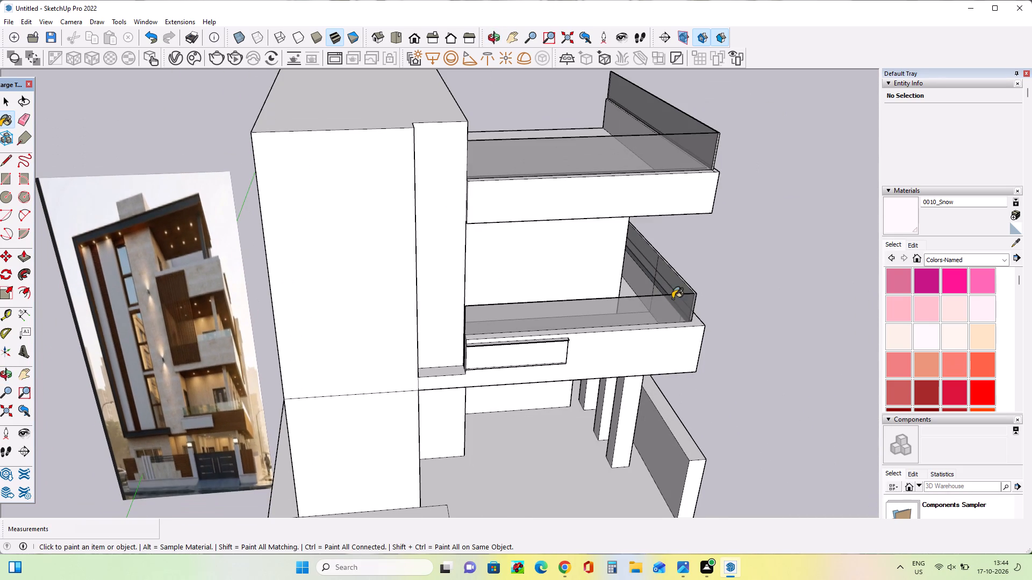
middle_click_drag(672, 299, 674, 305)
scroll(580, 269, "up", 3)
scroll(579, 268, "down", 3)
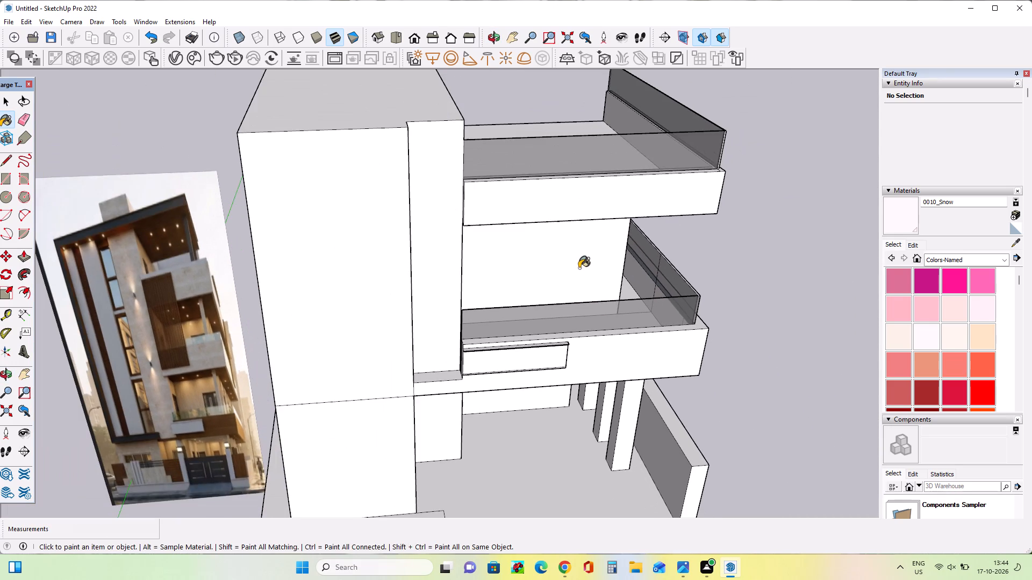
middle_click_drag(578, 266, 574, 252)
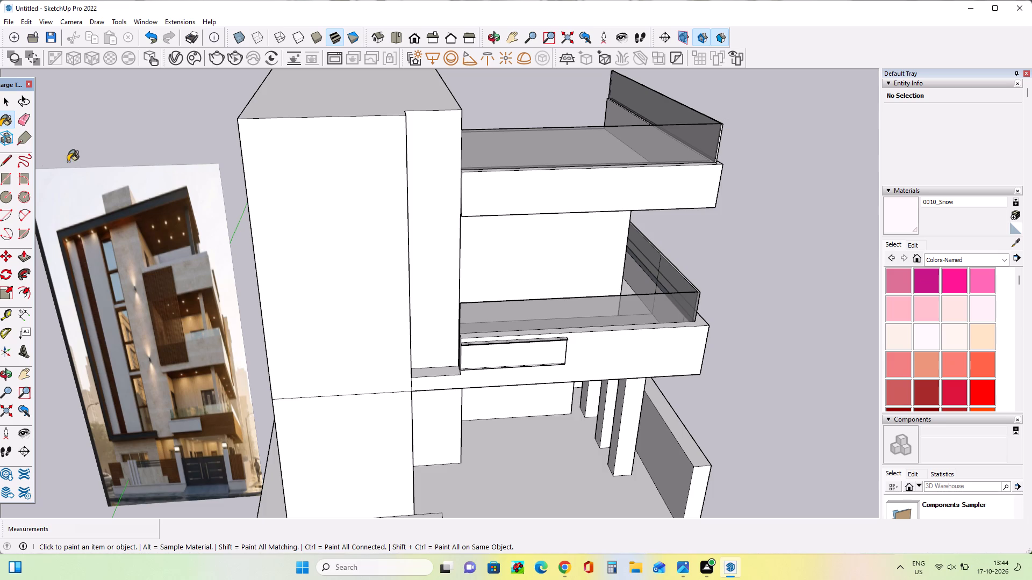
Push/Pull the top face of the front solid parapet at roof level up 3' 3 9/16" against the glass railing.
left_click(1, 179)
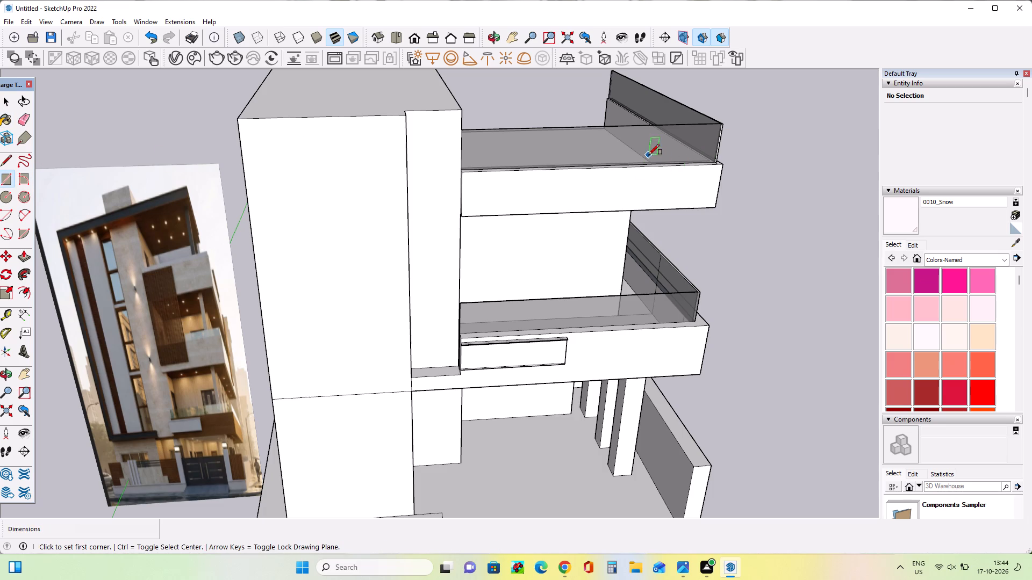
middle_click_drag(693, 194, 669, 208)
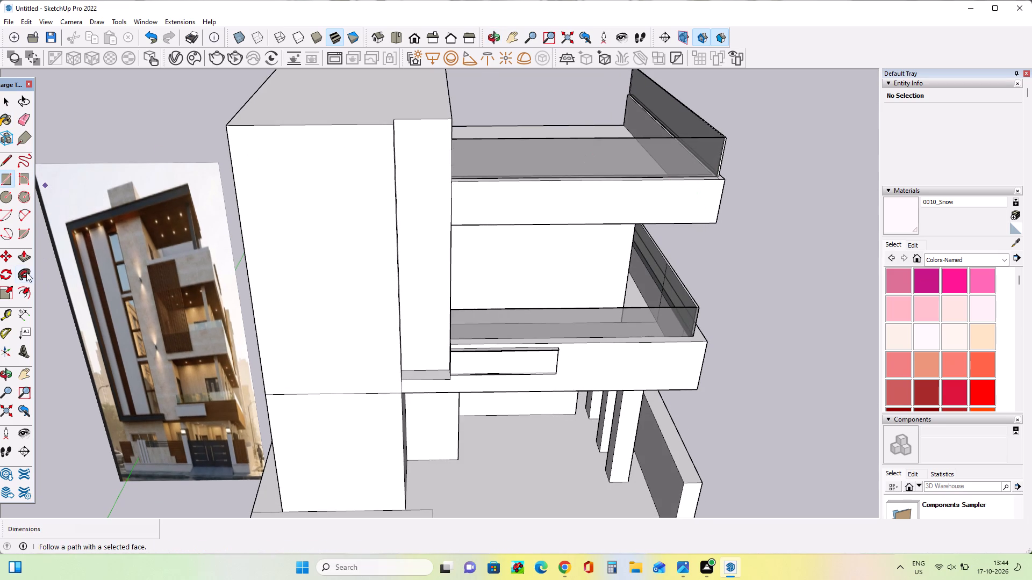
left_click(27, 257)
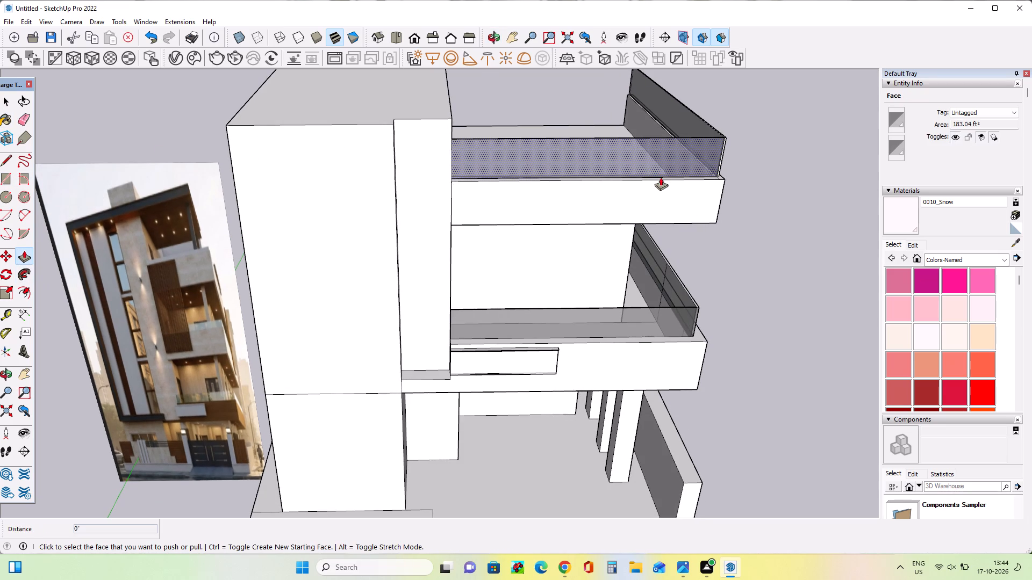
middle_click_drag(713, 161, 689, 222)
scroll(663, 233, "up", 4)
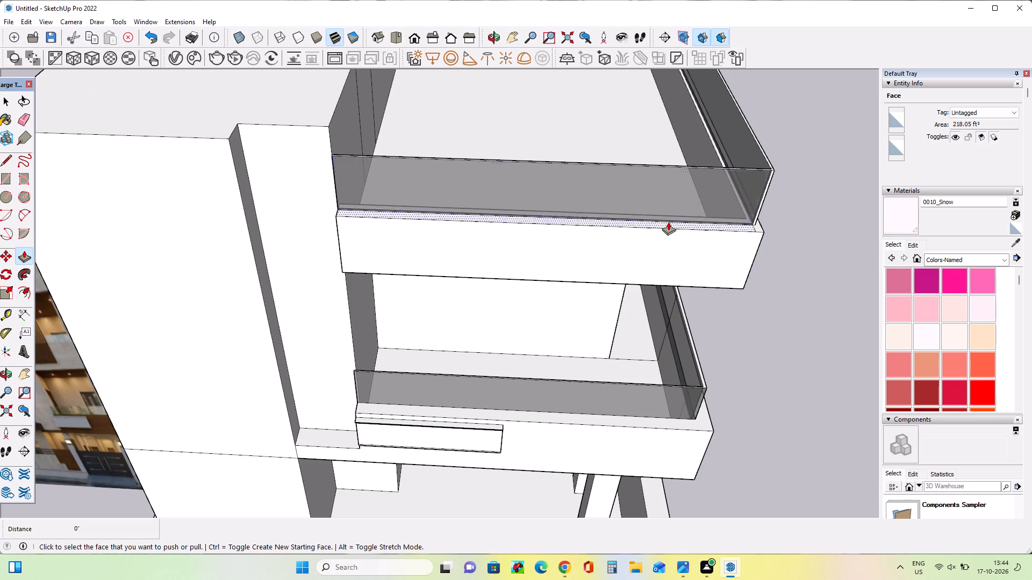
left_click(669, 224)
left_click(671, 190)
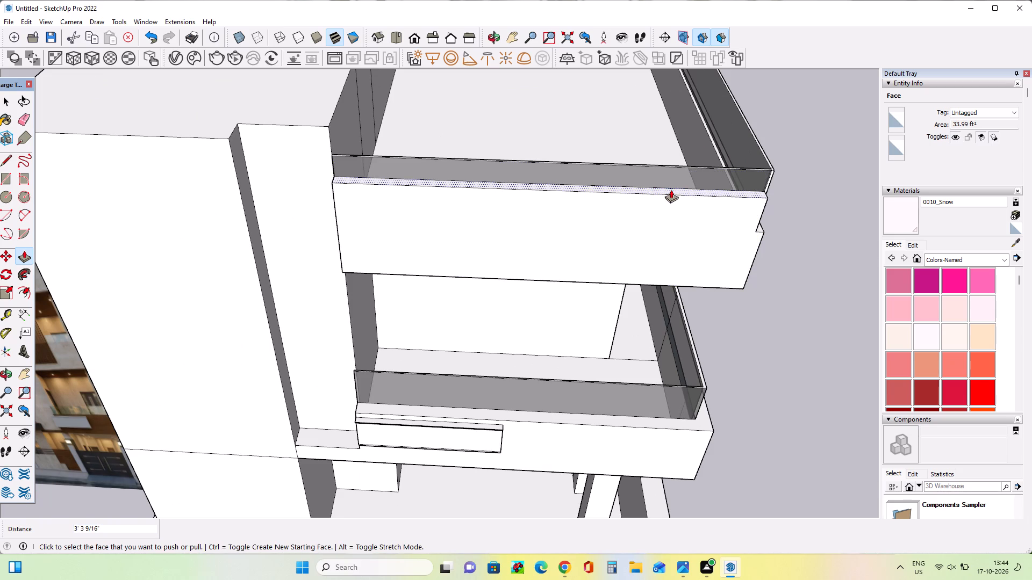
Push/Pull the top of the adjoining roof side parapet up 3' 3 9/16" to match the raised front parapet.
middle_click_drag(742, 239, 572, 231)
middle_click_drag(682, 244, 606, 262)
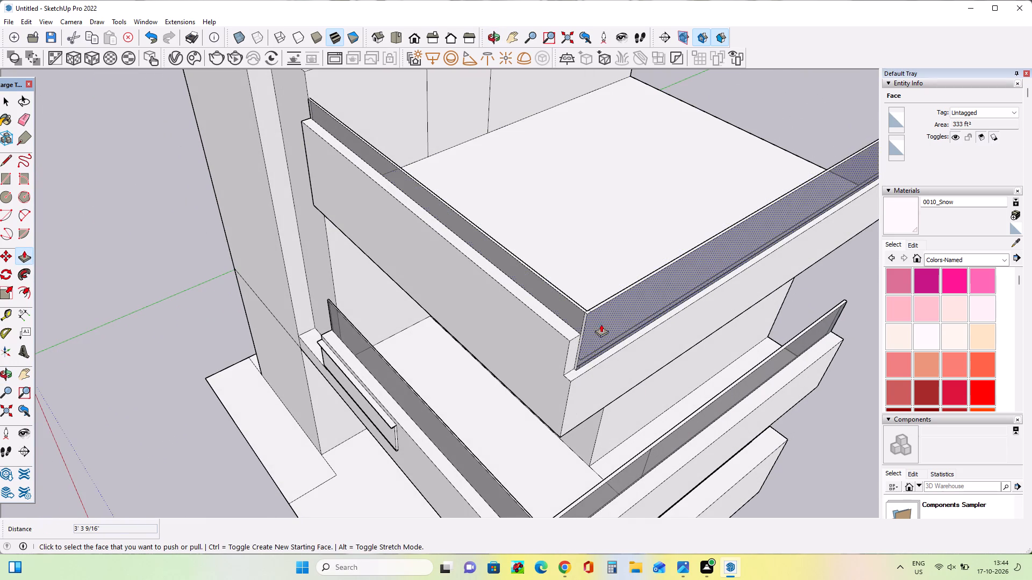
left_click(583, 365)
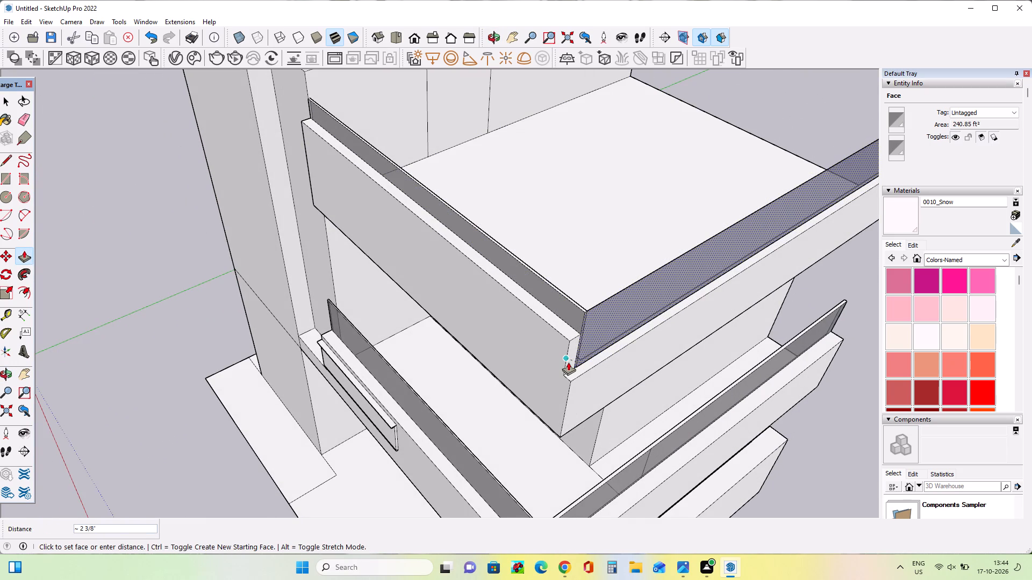
left_click(568, 362)
left_click(576, 373)
left_click(561, 328)
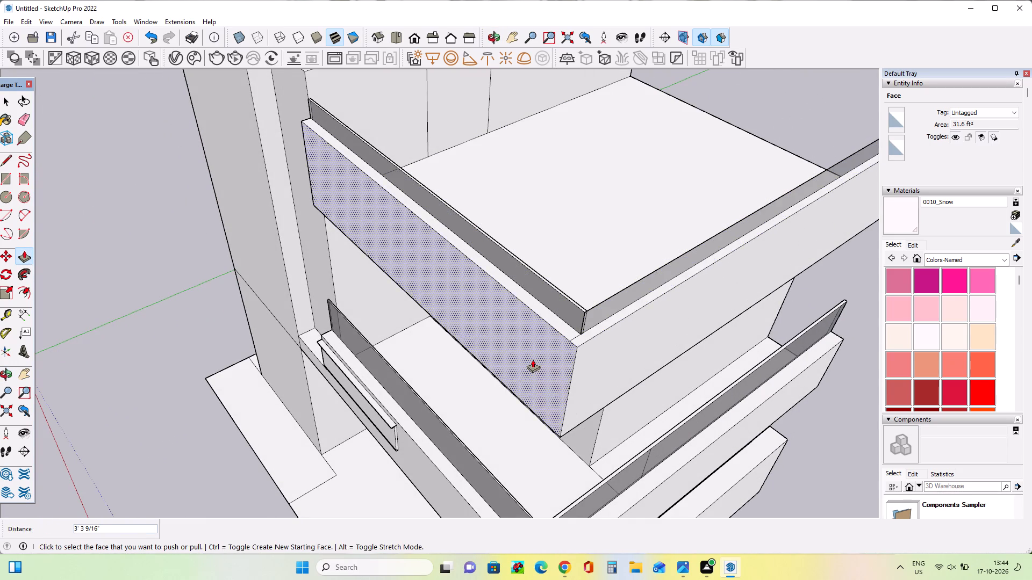
Push/Pull the thin top face of the roof's front glass railing up 1' 6 13/16".
middle_click_drag(533, 359, 814, 220)
scroll(814, 220, "down", 4)
middle_click_drag(678, 229, 678, 236)
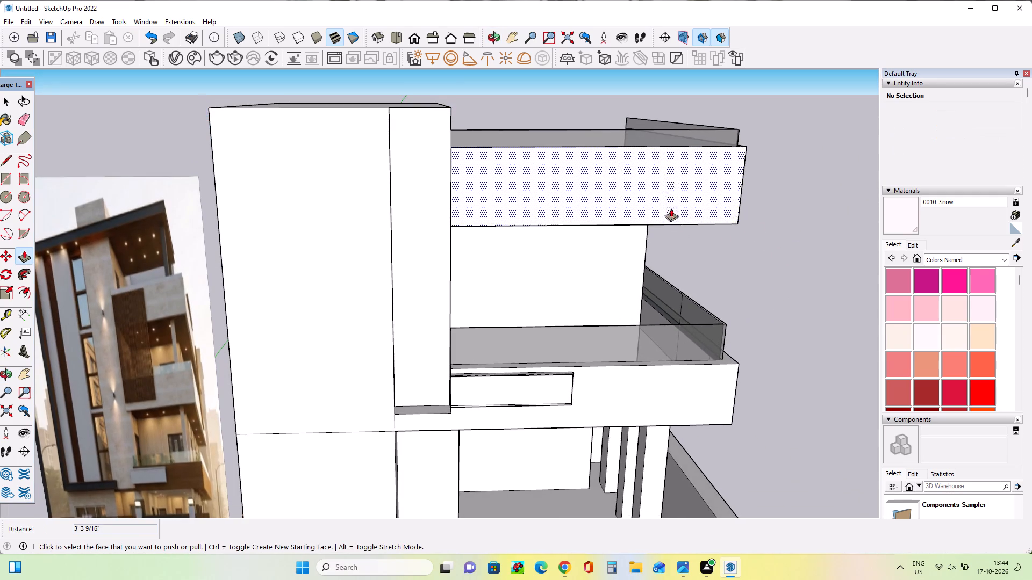
scroll(662, 157, "up", 3)
middle_click_drag(662, 163, 661, 185)
scroll(661, 185, "down", 3)
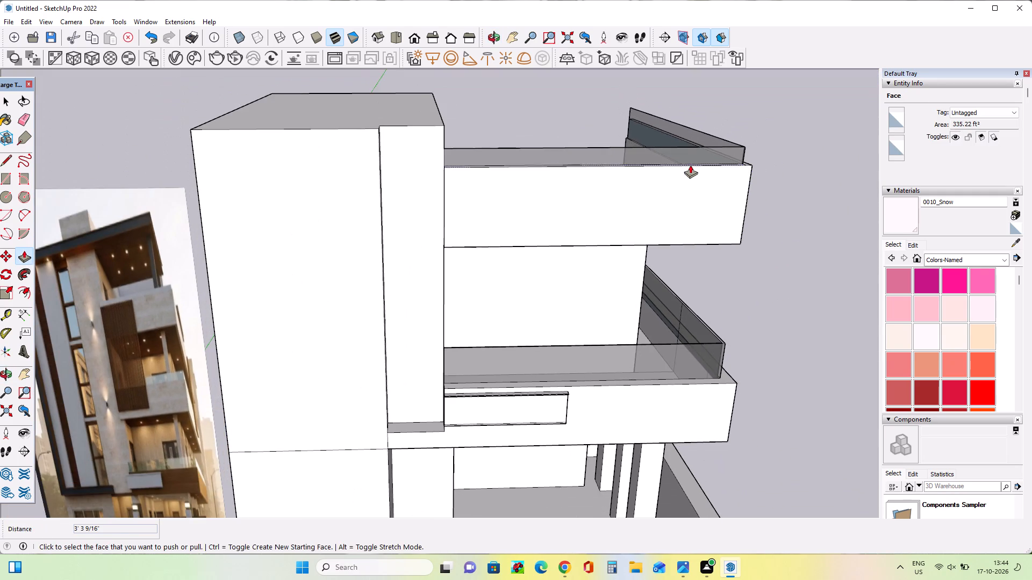
middle_click_drag(692, 169, 692, 177)
scroll(591, 168, "up", 2)
scroll(591, 168, "down", 1)
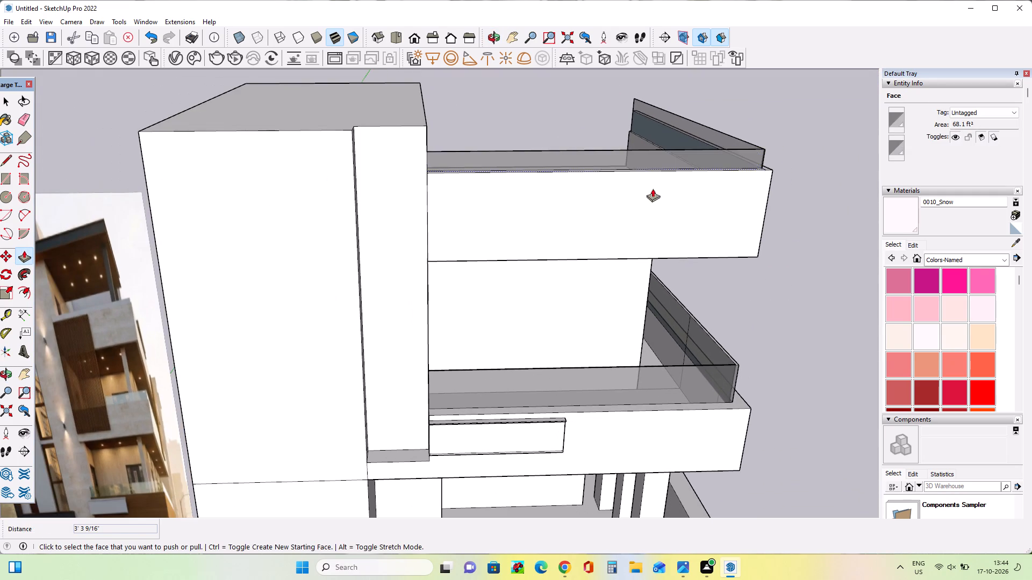
middle_click_drag(653, 189, 643, 189)
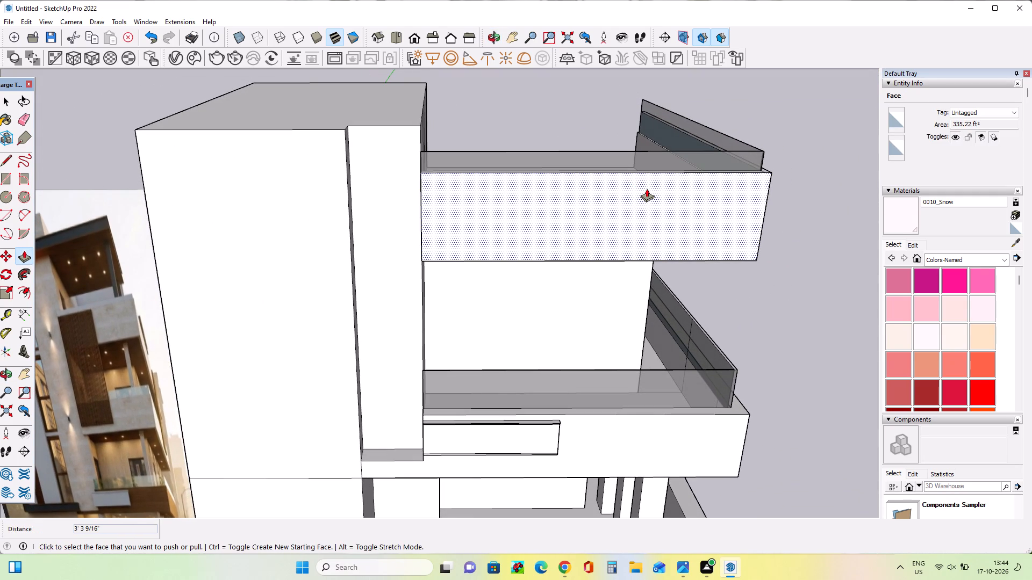
middle_click_drag(661, 180, 689, 300)
scroll(706, 184, "up", 2)
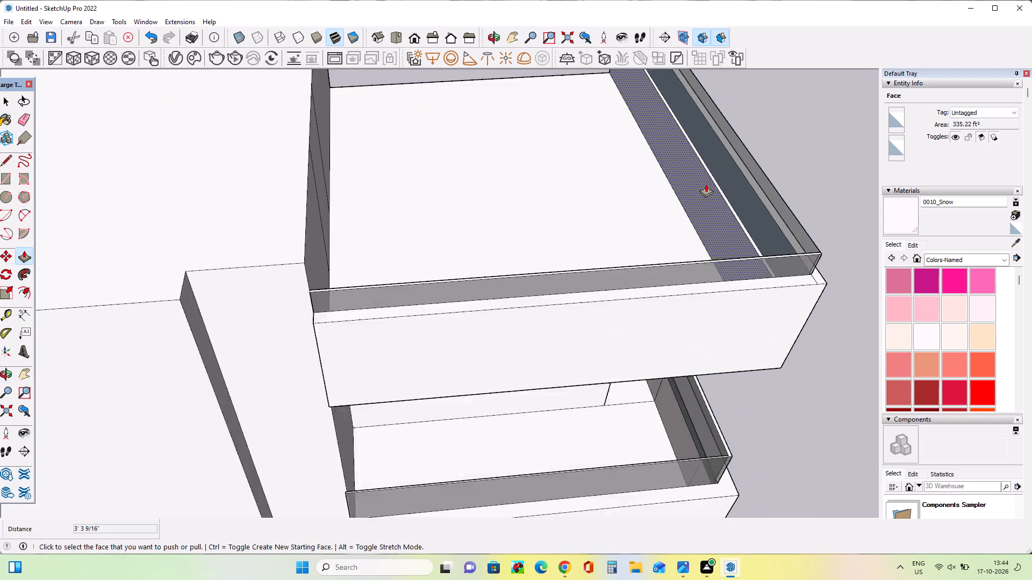
scroll(706, 184, "up", 5)
left_click(751, 300)
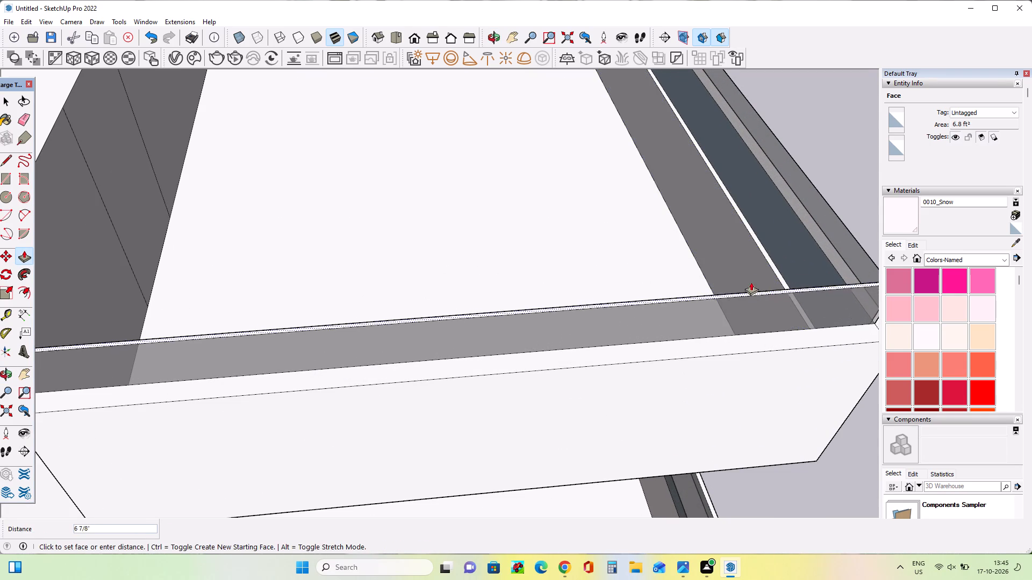
left_click(750, 267)
Examine the raised roof parapet and glass railing proportions against the reference image.
scroll(634, 277, "down", 15)
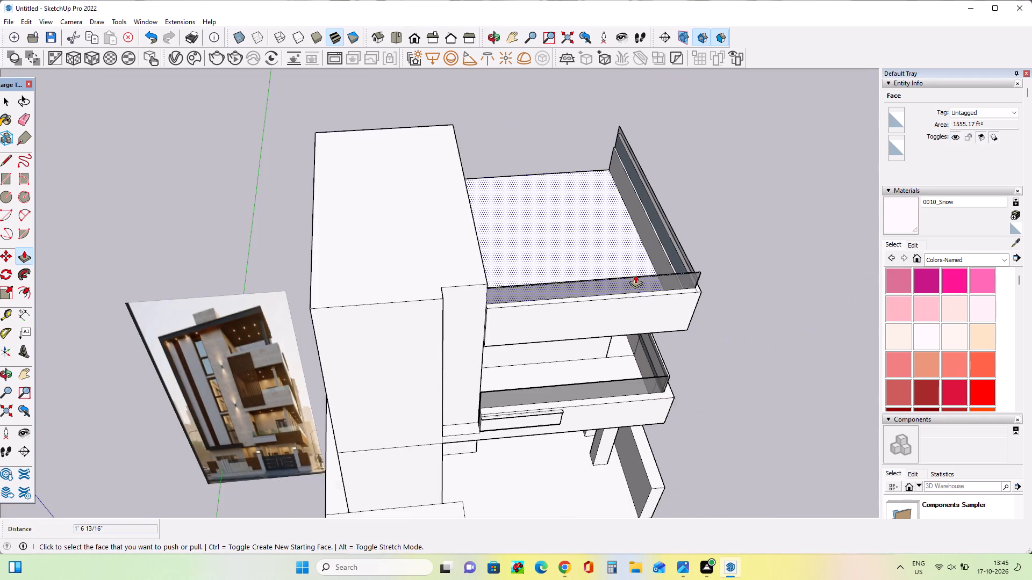
middle_click_drag(636, 275, 624, 158)
middle_click(624, 158)
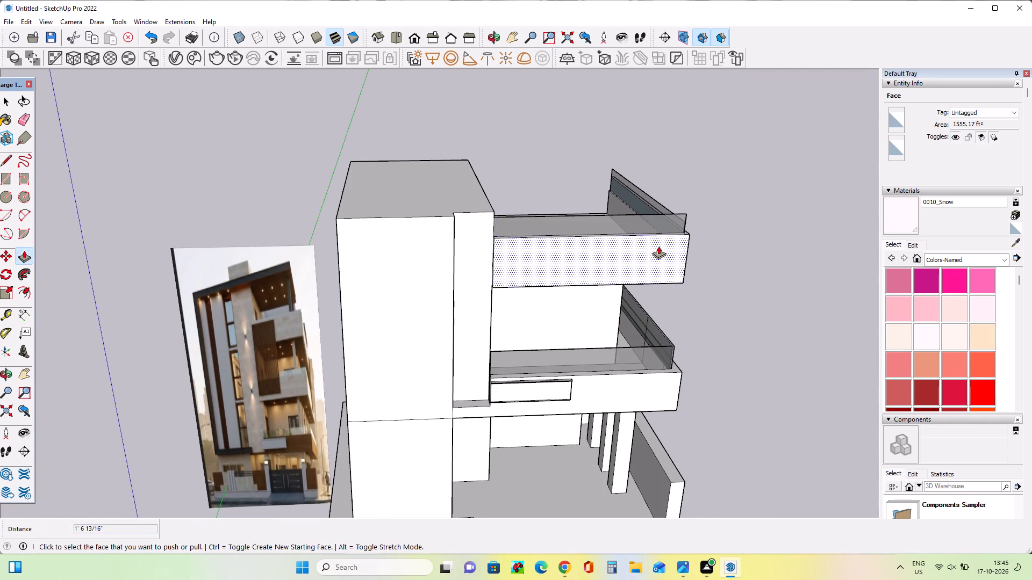
middle_click_drag(658, 246, 634, 232)
scroll(633, 234, "up", 1)
middle_click(637, 238)
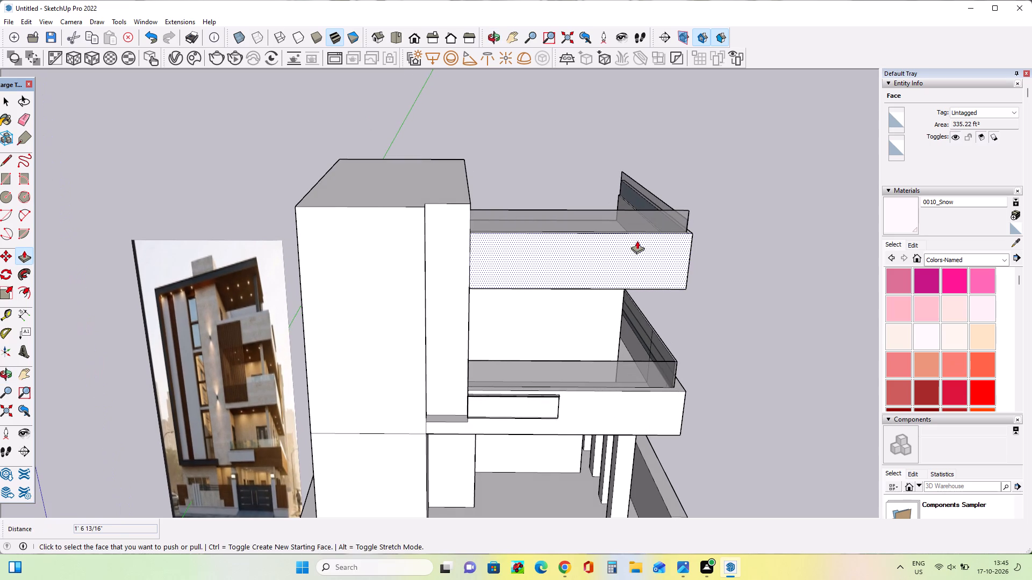
scroll(612, 243, "up", 2)
middle_click_drag(646, 237, 646, 288)
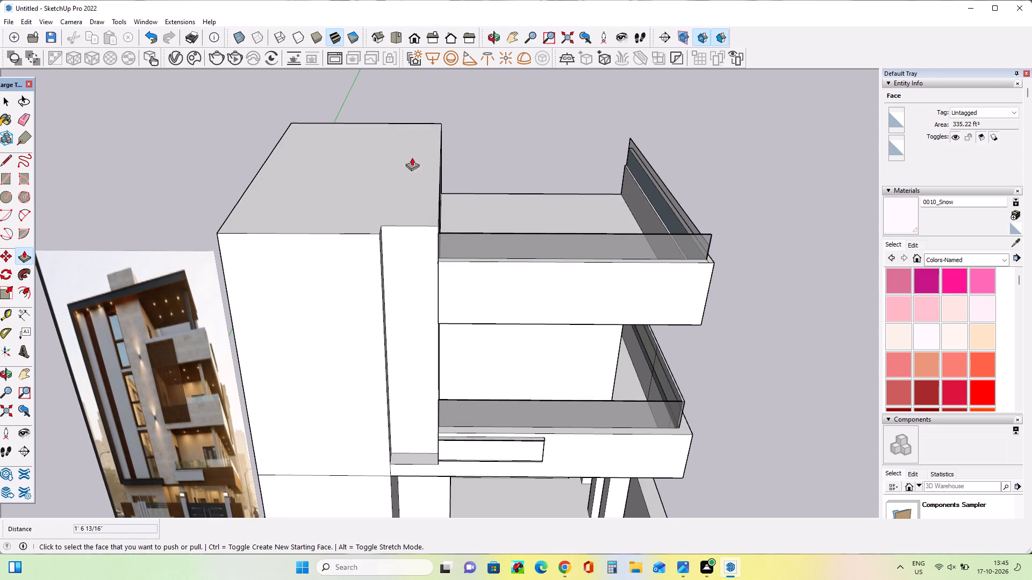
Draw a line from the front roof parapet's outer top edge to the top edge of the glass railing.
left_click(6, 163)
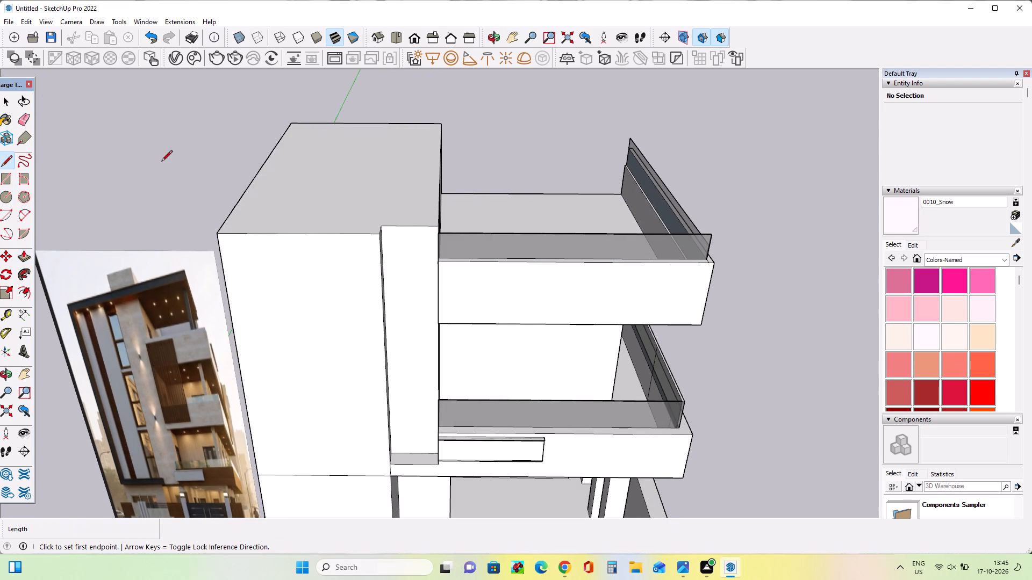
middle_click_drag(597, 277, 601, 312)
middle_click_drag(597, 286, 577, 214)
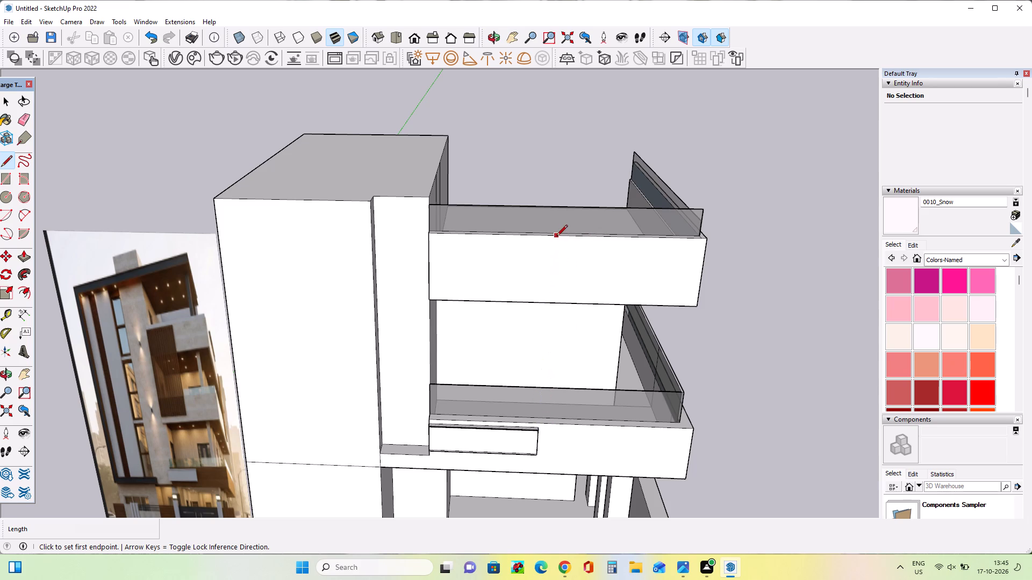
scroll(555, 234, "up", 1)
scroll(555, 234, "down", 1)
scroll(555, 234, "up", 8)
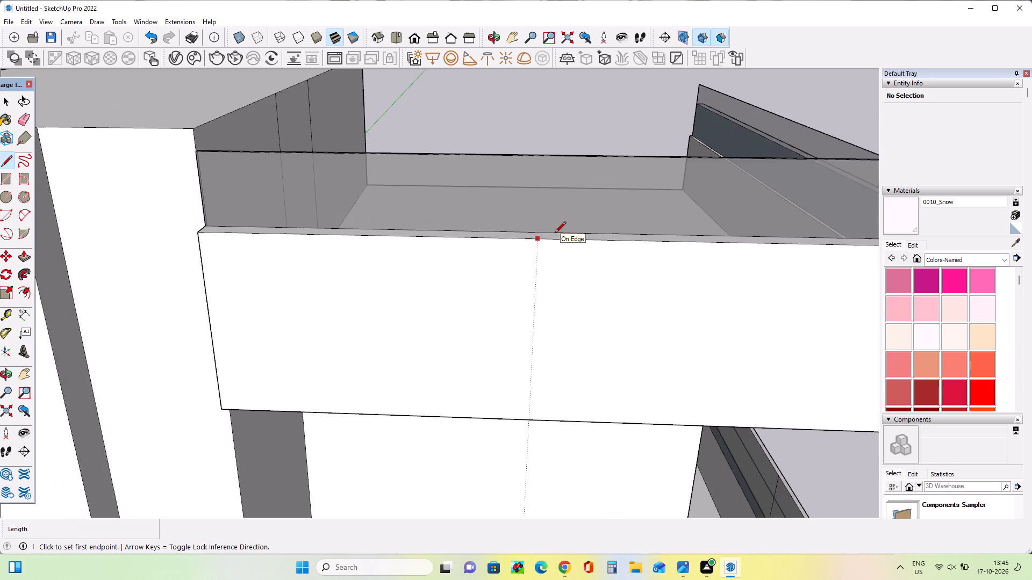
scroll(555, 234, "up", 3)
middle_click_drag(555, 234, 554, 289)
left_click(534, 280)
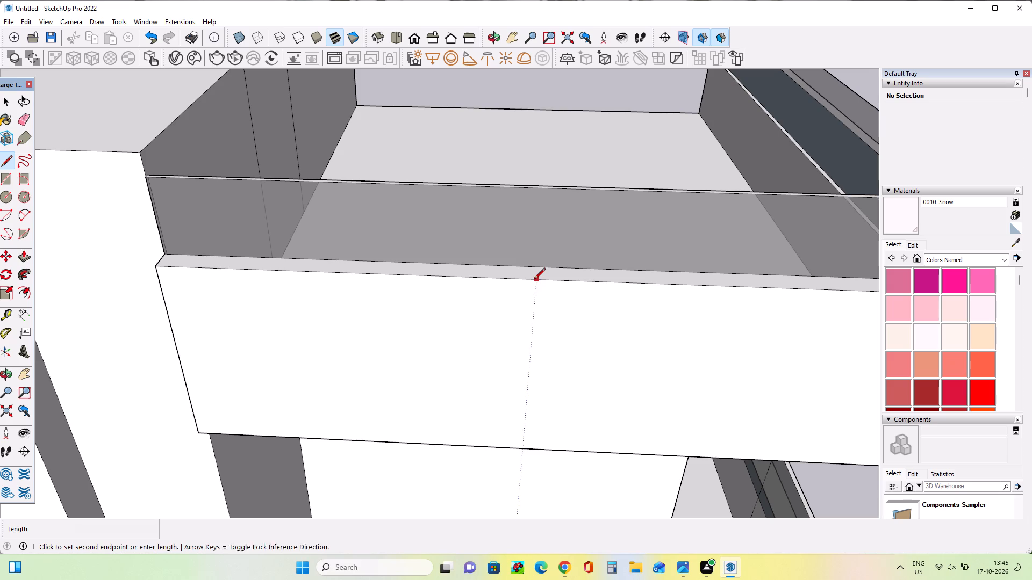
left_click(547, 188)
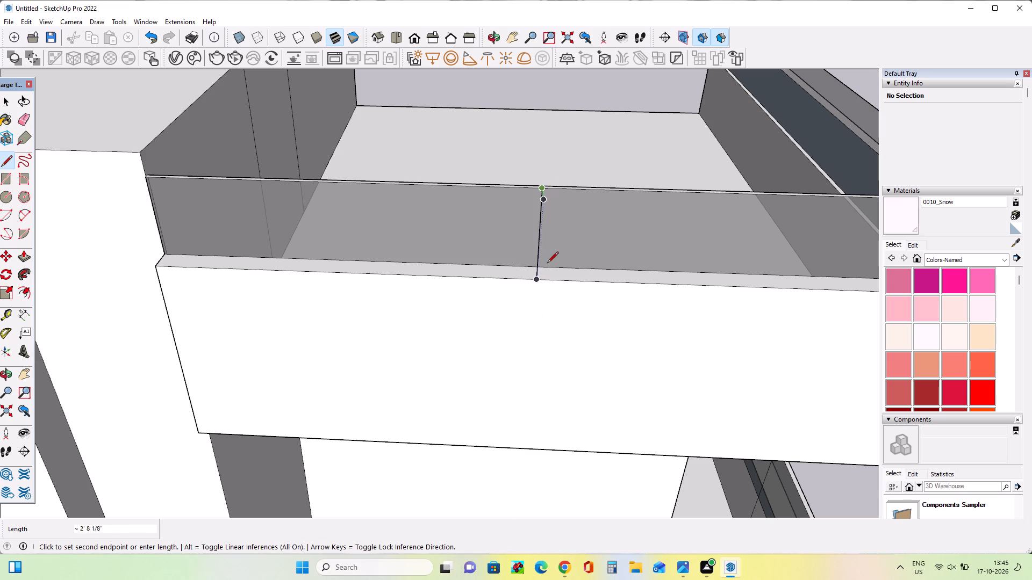
Draw a vertical line about 4' 7 1/2" long down the front glass railing, from its top edge to its base.
scroll(522, 321, "down", 5)
middle_click_drag(538, 326, 244, 351)
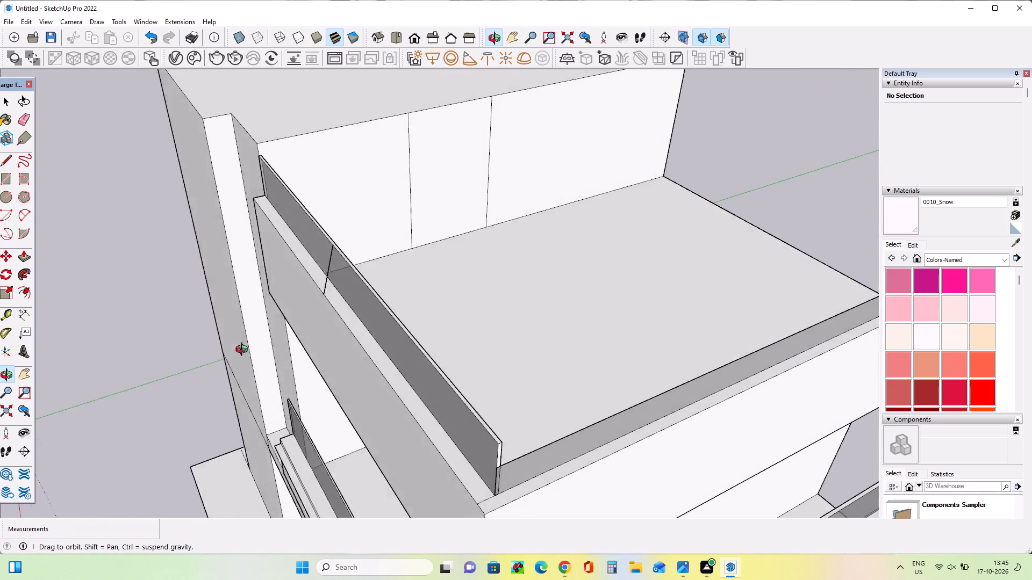
middle_click_drag(244, 351, 244, 352)
middle_click_drag(338, 357, 373, 350)
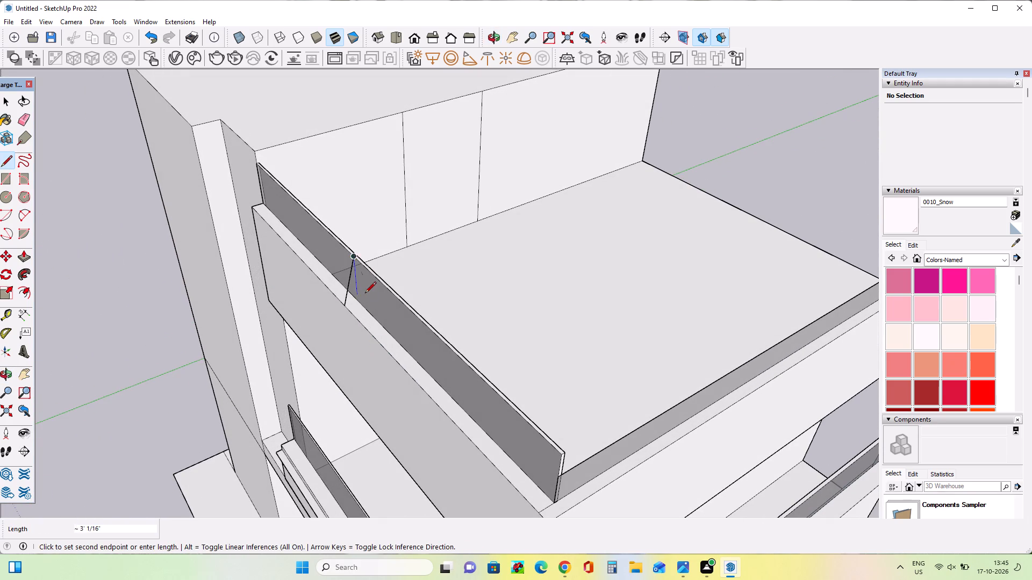
left_click(360, 314)
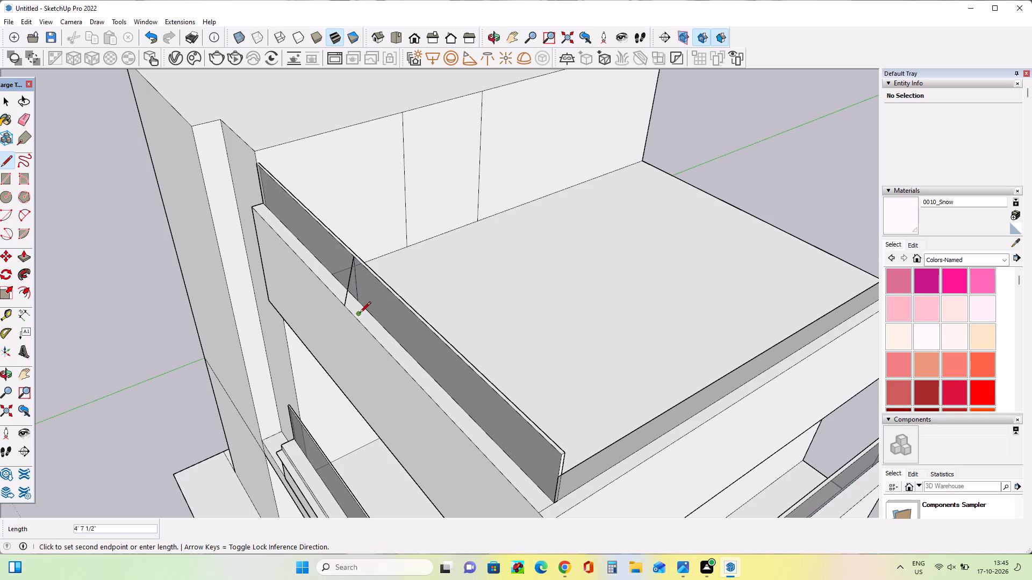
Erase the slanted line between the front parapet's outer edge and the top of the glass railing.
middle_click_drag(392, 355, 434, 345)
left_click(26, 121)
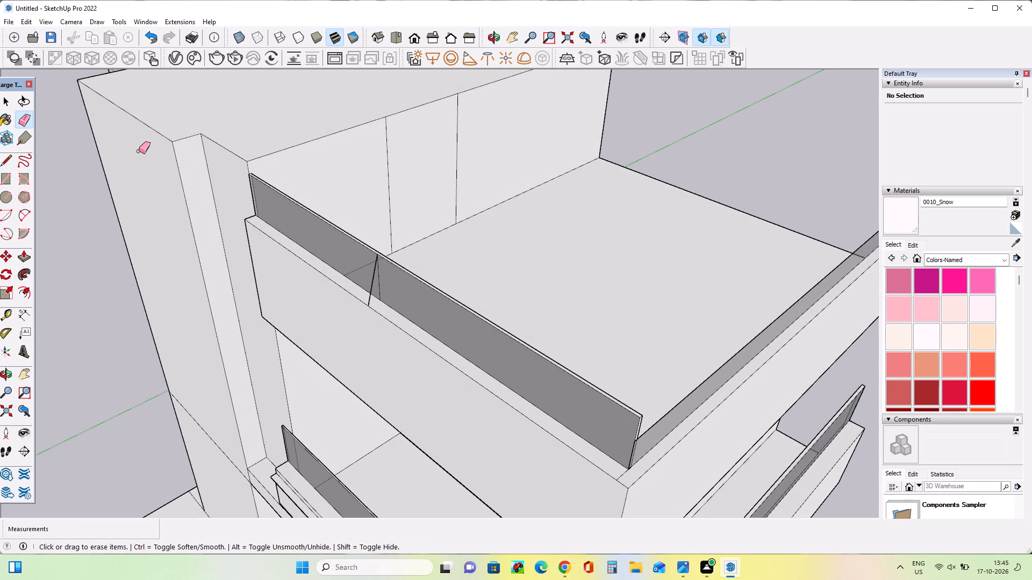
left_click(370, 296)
Draw a short line across the front parapet's top, from the vertical glass line's base to the parapet's outer edge.
middle_click_drag(382, 317, 426, 303)
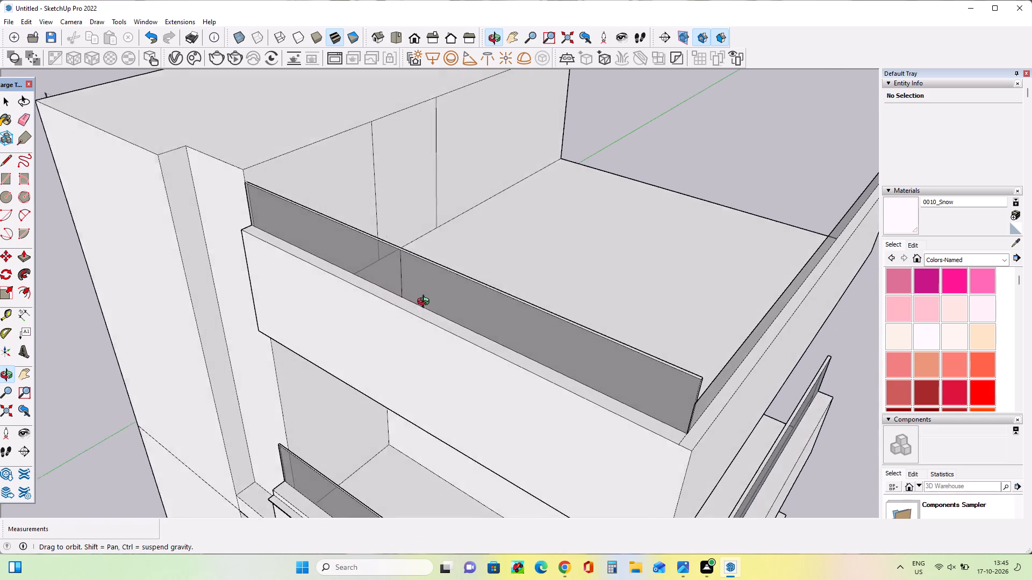
middle_click_drag(426, 303, 426, 302)
left_click(10, 158)
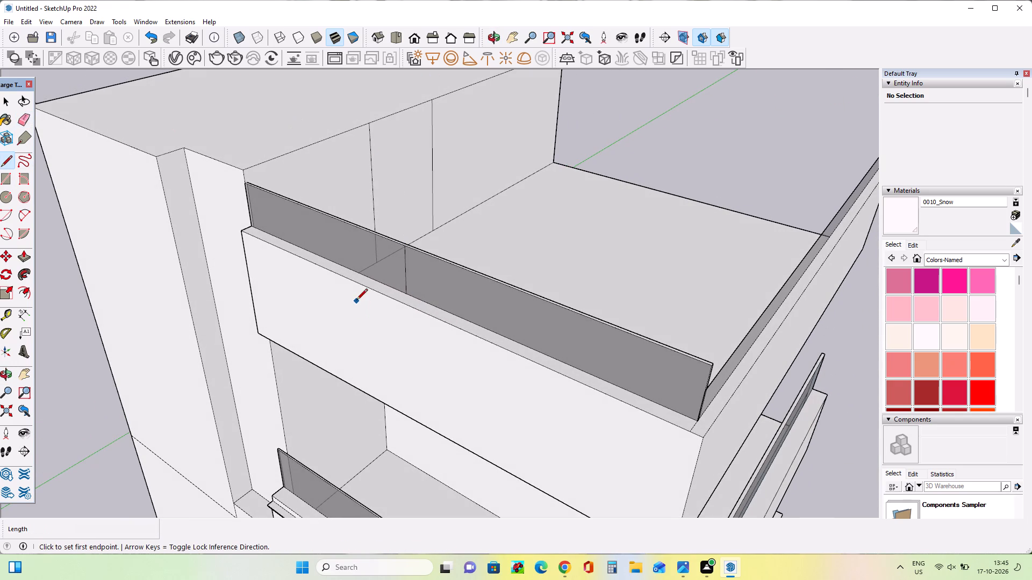
scroll(399, 297, "up", 2)
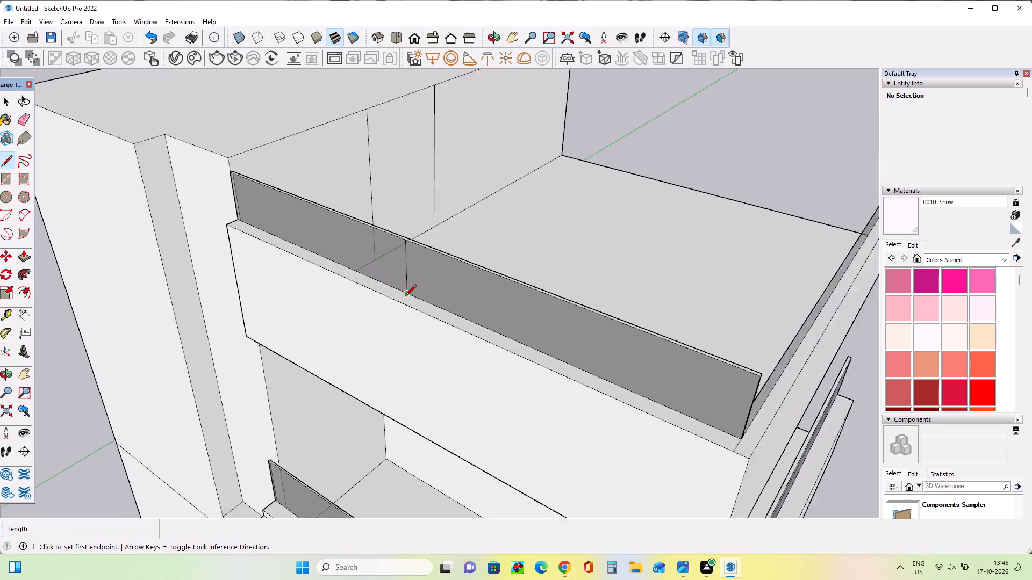
scroll(405, 296, "up", 4)
left_click(408, 288)
left_click(393, 309)
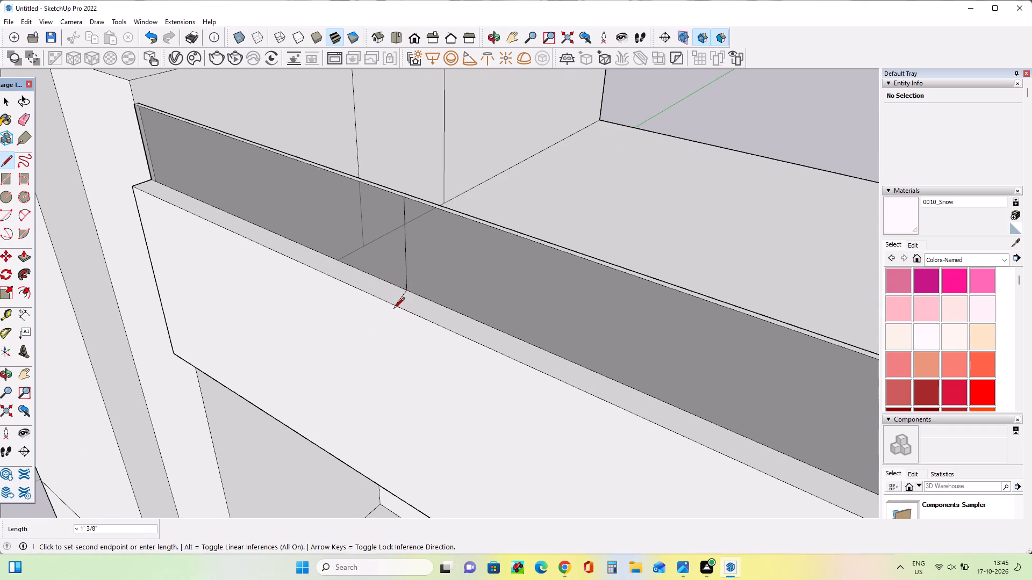
Undo the last line and redraw it across the front parapet's top, about 11 11/16" long, from the vertical glass line's base towards the outer edge.
key("ctrl+z")
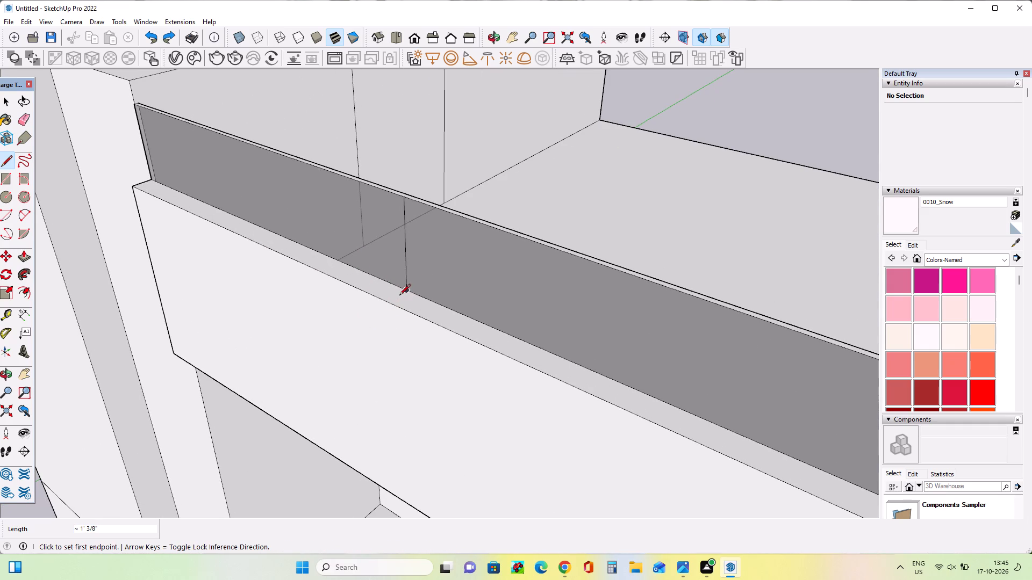
left_click(404, 292)
left_click(392, 307)
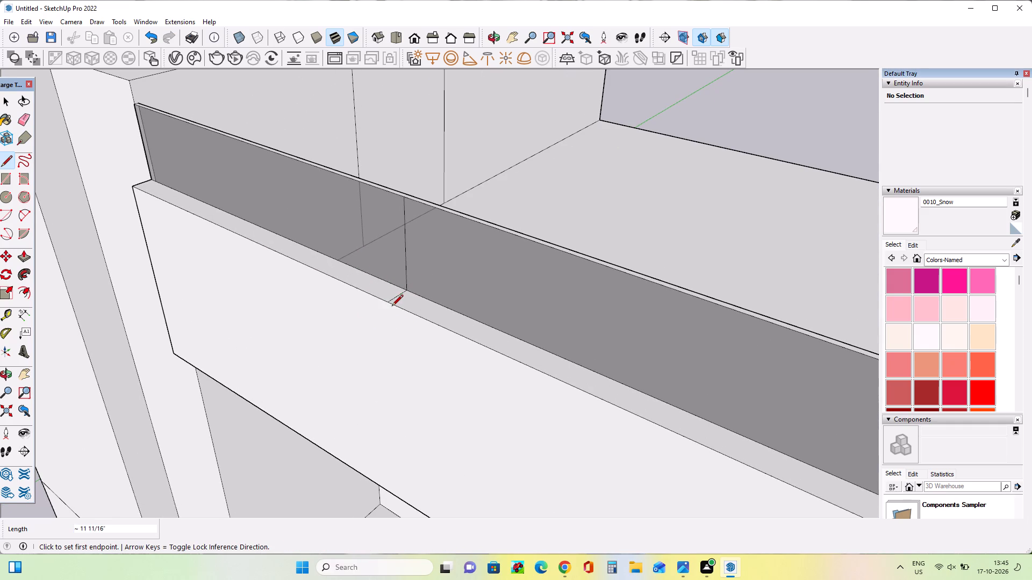
Push/Pull the longer section of the front parapet's top, beyond the dividing line, upward by about 1' 7 3/4".
scroll(378, 322, "down", 4)
middle_click_drag(381, 322, 391, 324)
scroll(388, 323, "down", 1)
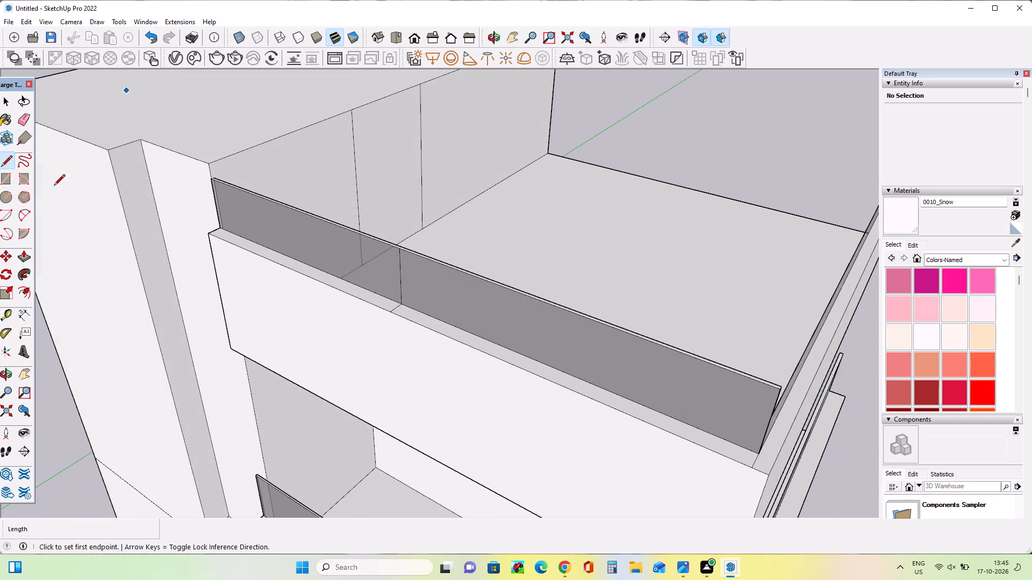
left_click(26, 256)
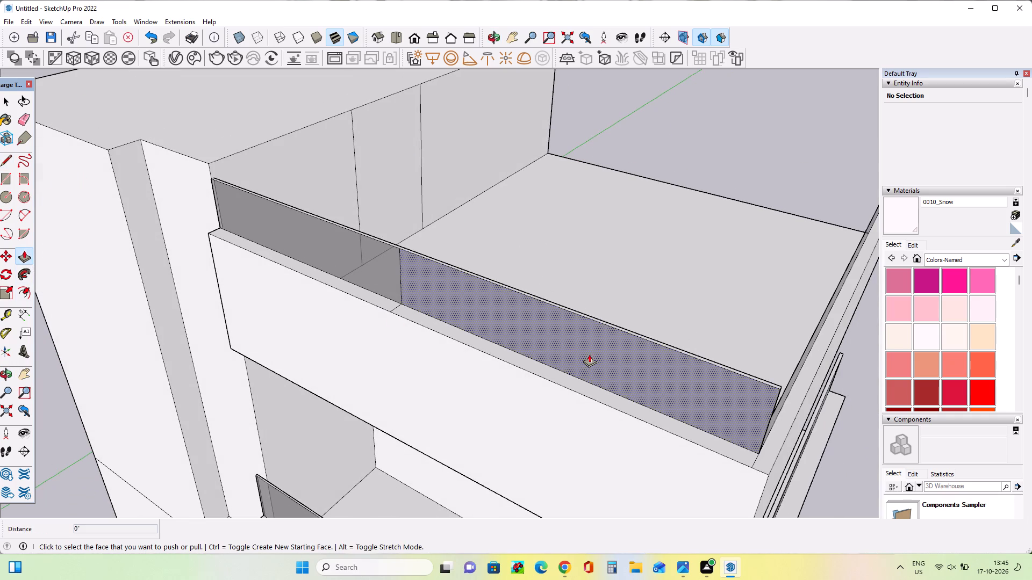
left_click(581, 385)
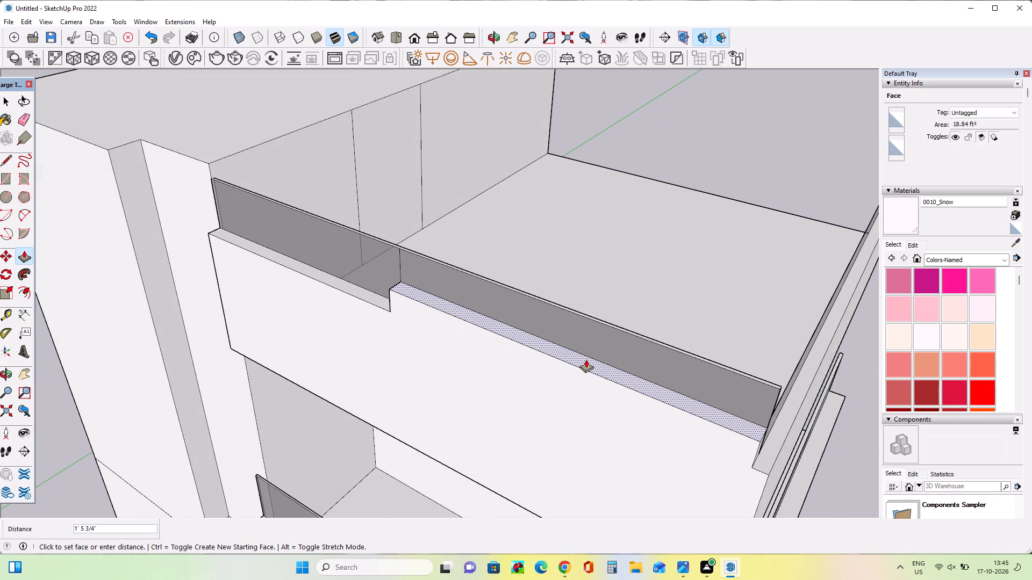
left_click(586, 357)
Push/Pull the thin top face of the front roof glass railing slightly upward.
middle_click_drag(276, 351, 389, 309)
scroll(389, 309, "down", 7)
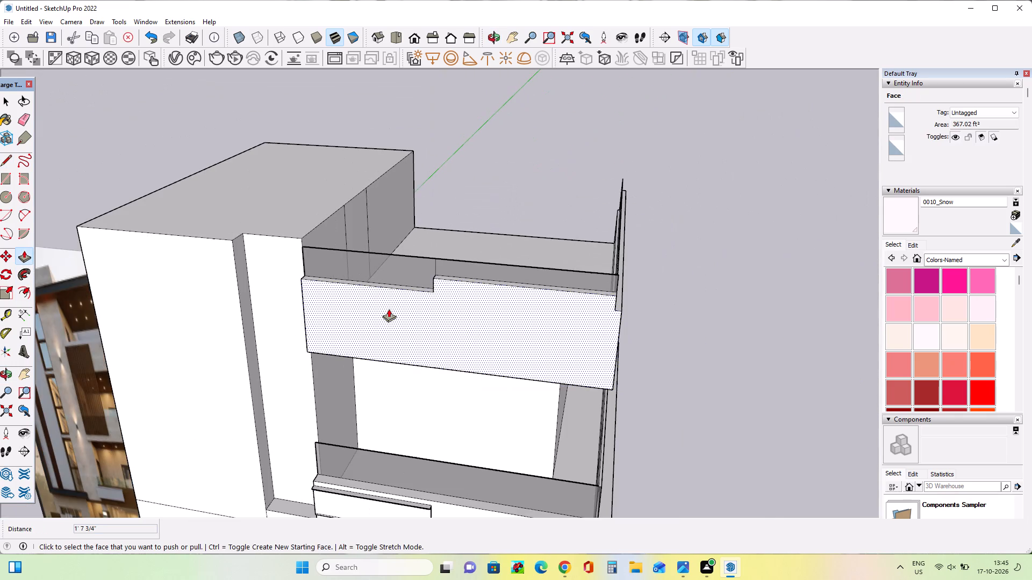
middle_click_drag(709, 358, 745, 274)
scroll(744, 272, "down", 3)
middle_click_drag(645, 273, 657, 272)
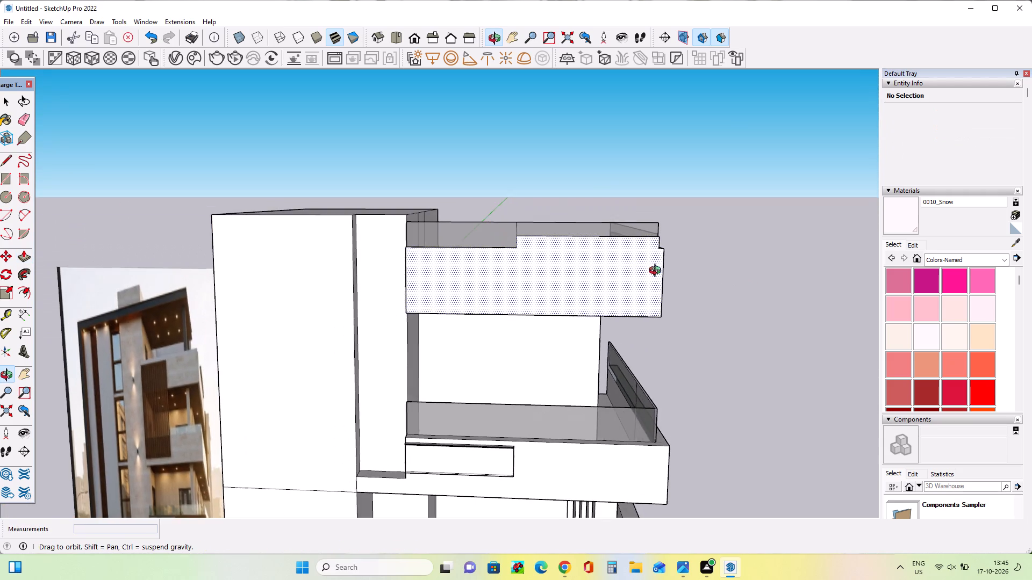
middle_click_drag(657, 272, 559, 392)
scroll(562, 377, "down", 1)
scroll(573, 296, "up", 8)
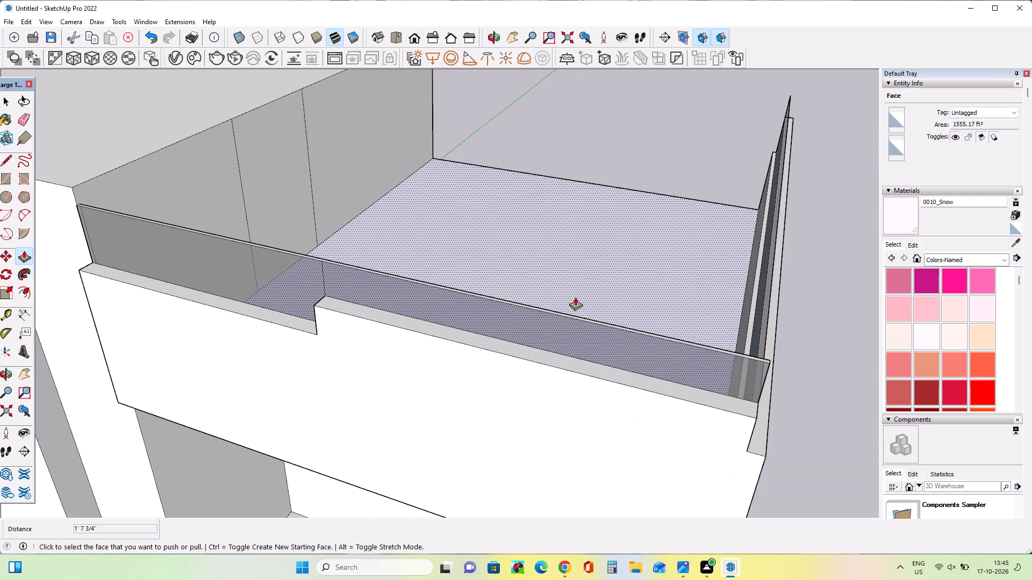
middle_click_drag(580, 314, 577, 342)
left_click(585, 368)
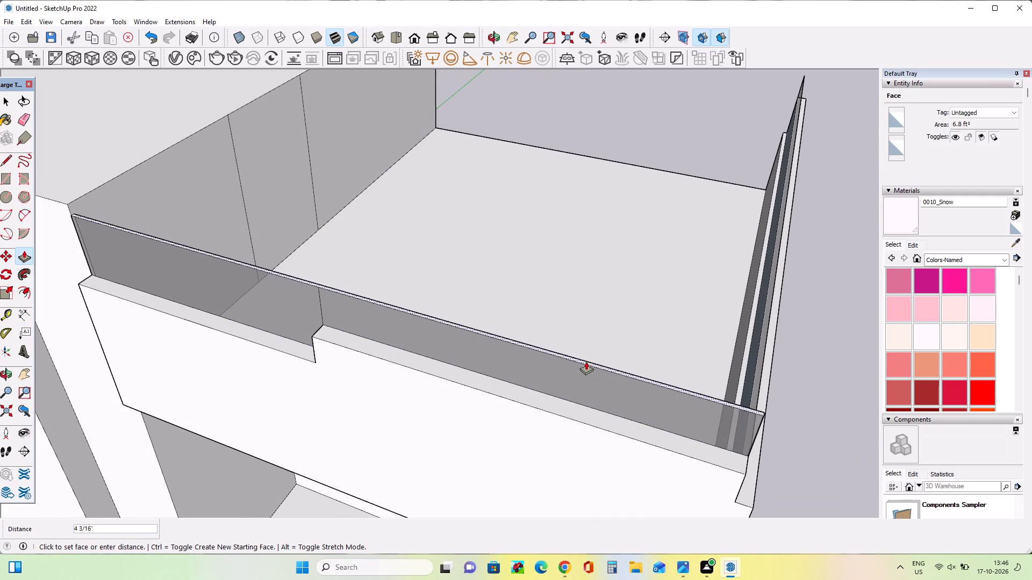
left_click(586, 351)
Raise the higher section of the front roof parapet by about another 6 1/2".
left_click(561, 415)
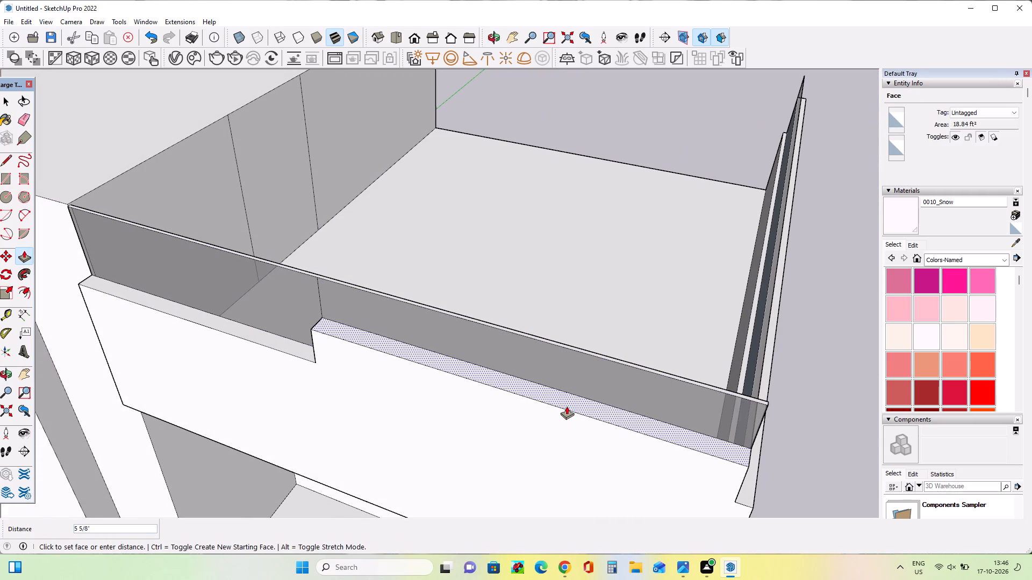
left_click(567, 406)
Raise the side roof parapet's top about 1' 11 7/16" and a further 2 13/16", level with the raised front section.
scroll(525, 346, "down", 4)
middle_click_drag(704, 448, 599, 396)
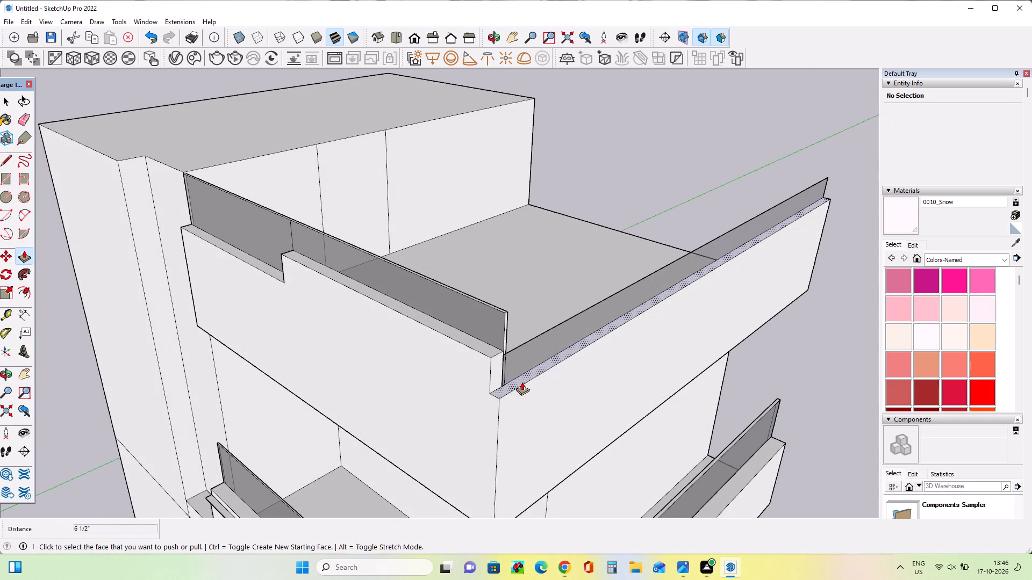
left_click(513, 382)
left_click(490, 341)
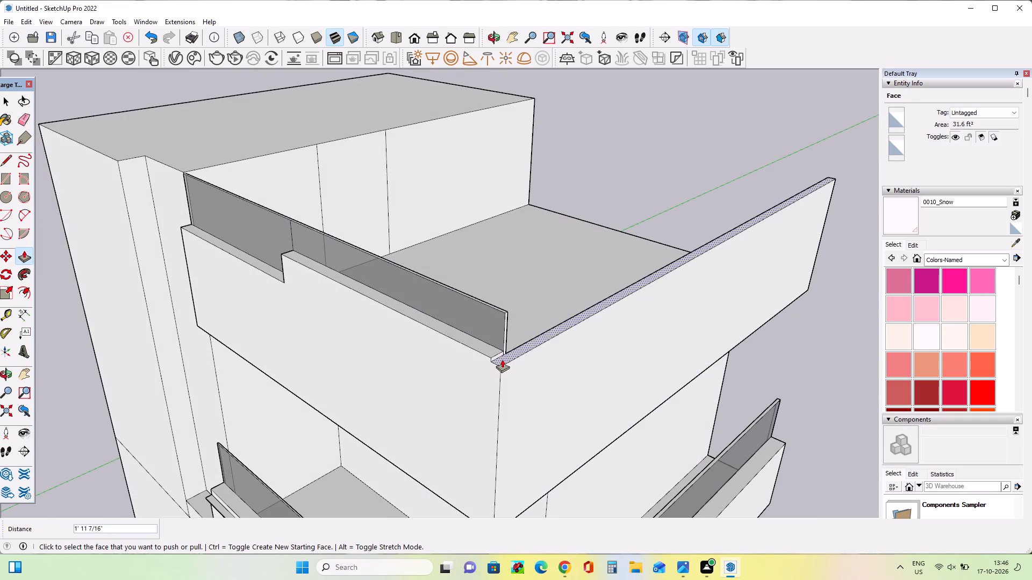
left_click(502, 359)
left_click(487, 350)
Examine the raised roof parapets and the front facade from several angles beside the reference image.
scroll(547, 363, "down", 7)
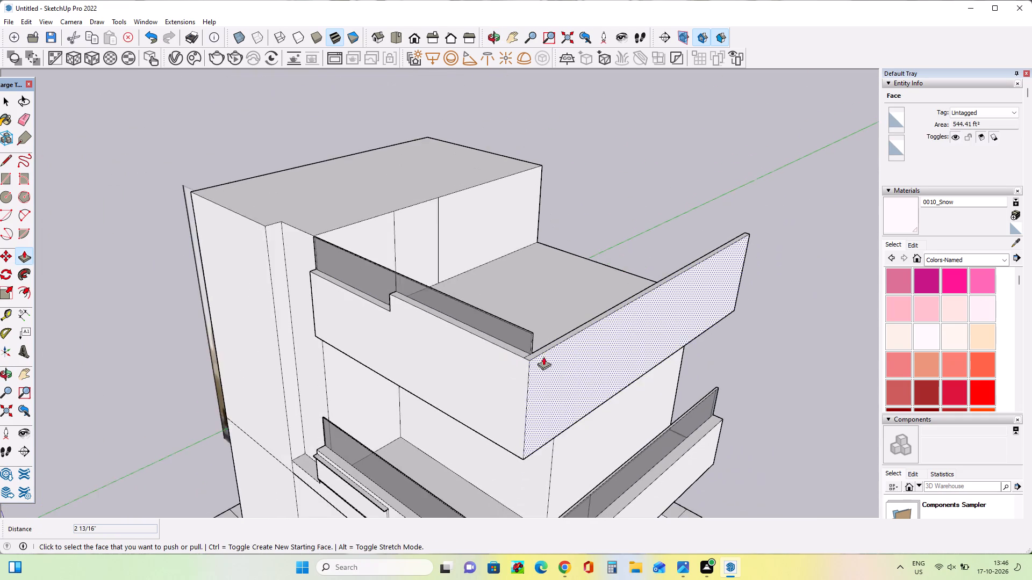
middle_click_drag(464, 358, 567, 322)
scroll(567, 322, "down", 5)
middle_click_drag(568, 322, 664, 314)
scroll(557, 308, "up", 2)
middle_click_drag(563, 311, 577, 322)
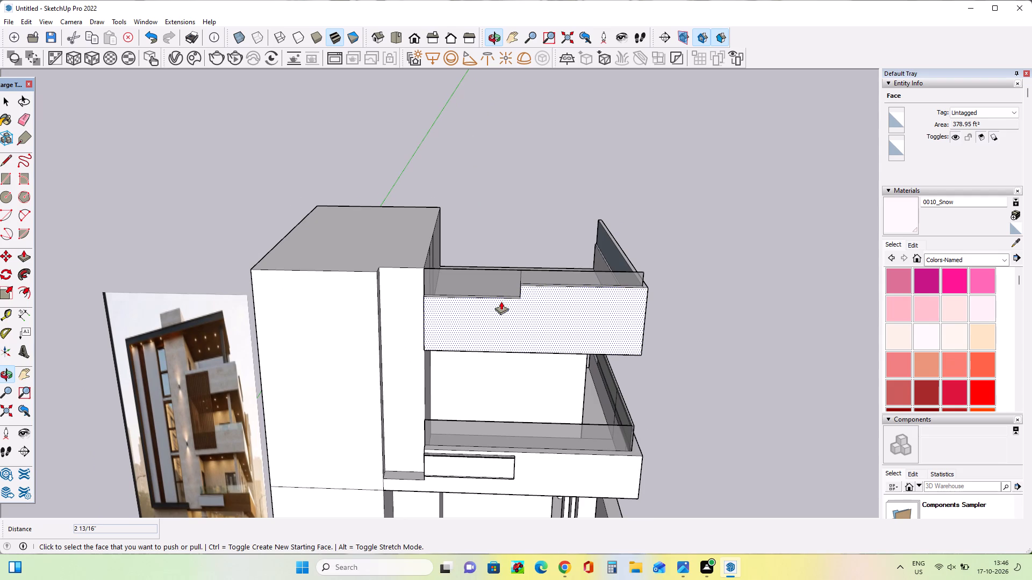
scroll(501, 301, "up", 2)
middle_click_drag(501, 301, 505, 308)
scroll(505, 308, "down", 1)
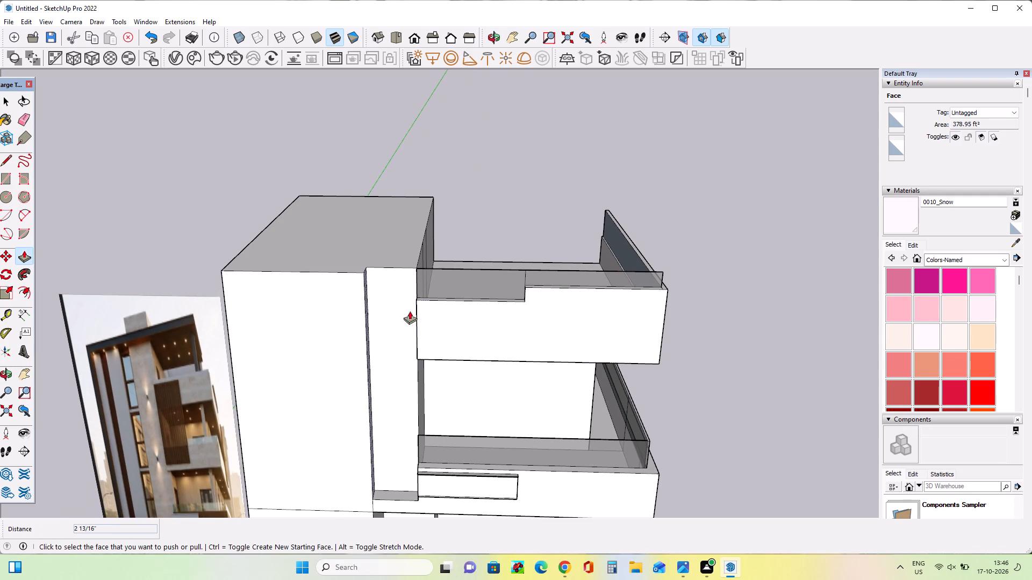
scroll(461, 285, "down", 3)
Push the tower's narrow recess-side face inward about 8 7/16" on the upper storeys and align the ground-floor side face with it.
middle_click_drag(445, 342, 389, 329)
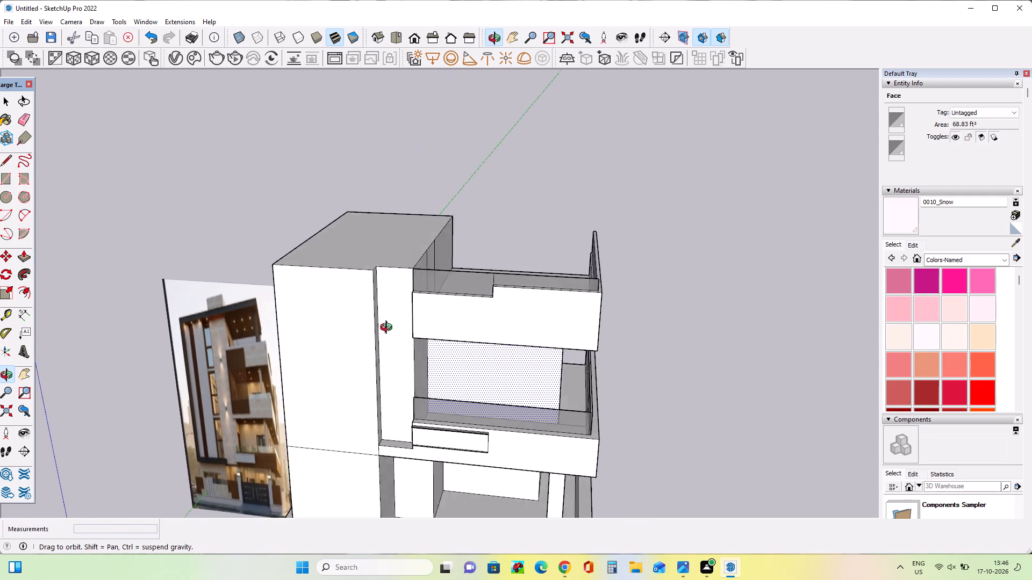
middle_click_drag(389, 329, 319, 319)
left_click(356, 372)
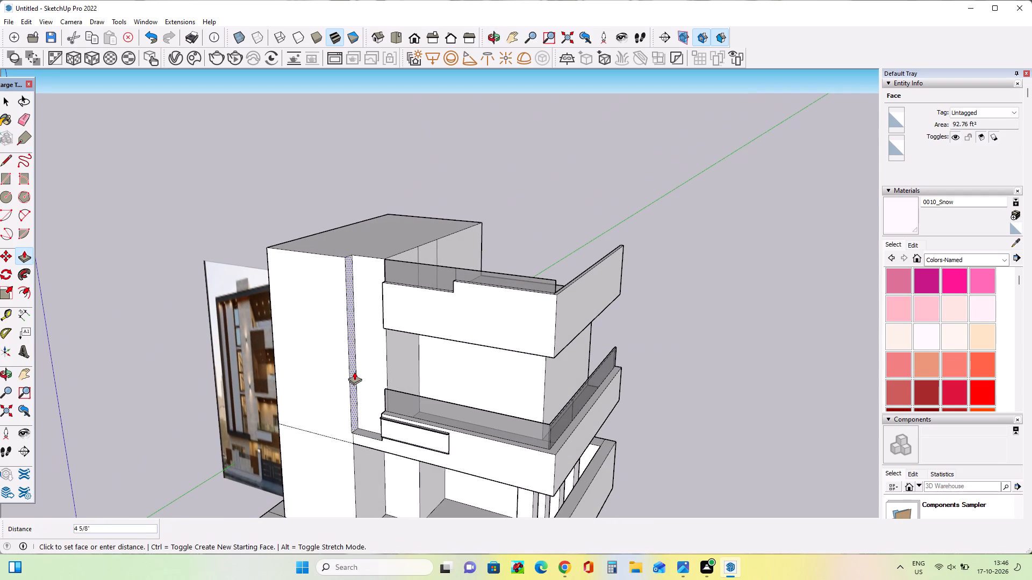
left_click(353, 371)
middle_click_drag(392, 363, 417, 278)
scroll(418, 287, "up", 1)
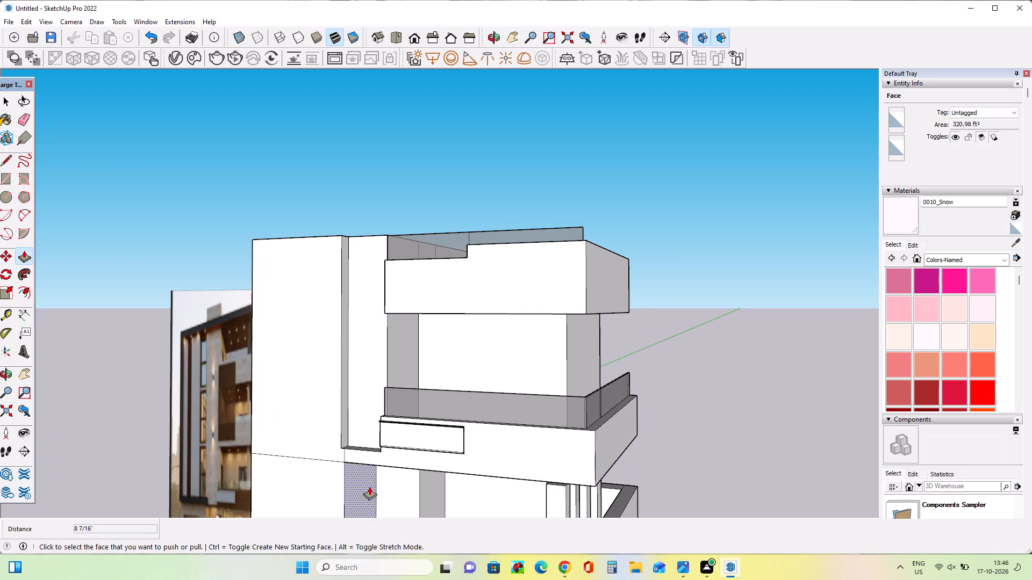
left_click(369, 487)
left_click(349, 440)
Compare the tower's front width and the recessed strip with the facade in the reference image.
scroll(433, 411, "down", 5)
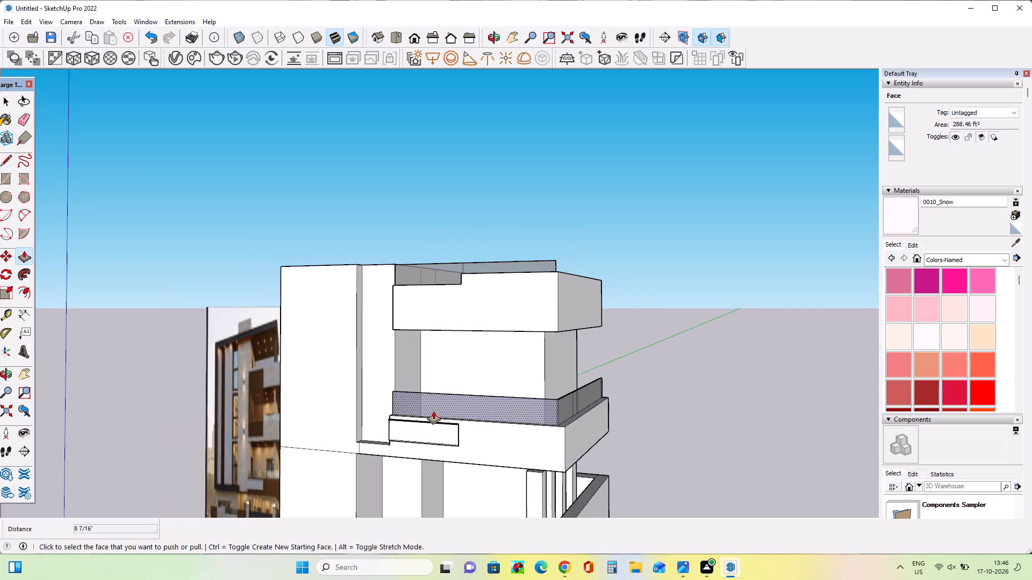
scroll(433, 411, "down", 3)
middle_click_drag(445, 415, 591, 450)
scroll(588, 447, "down", 1)
scroll(402, 375, "up", 3)
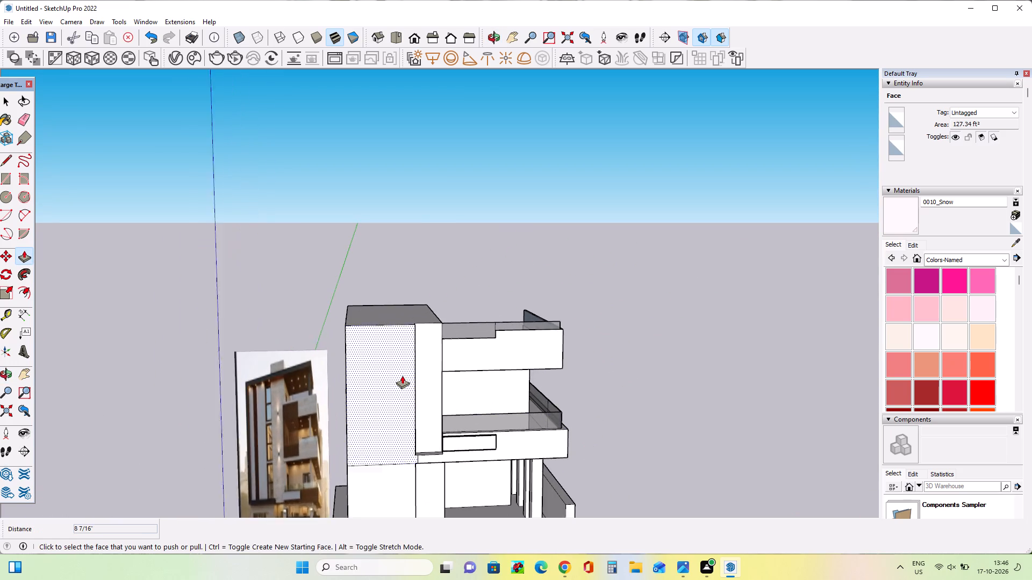
scroll(402, 375, "up", 1)
middle_click_drag(402, 375, 420, 379)
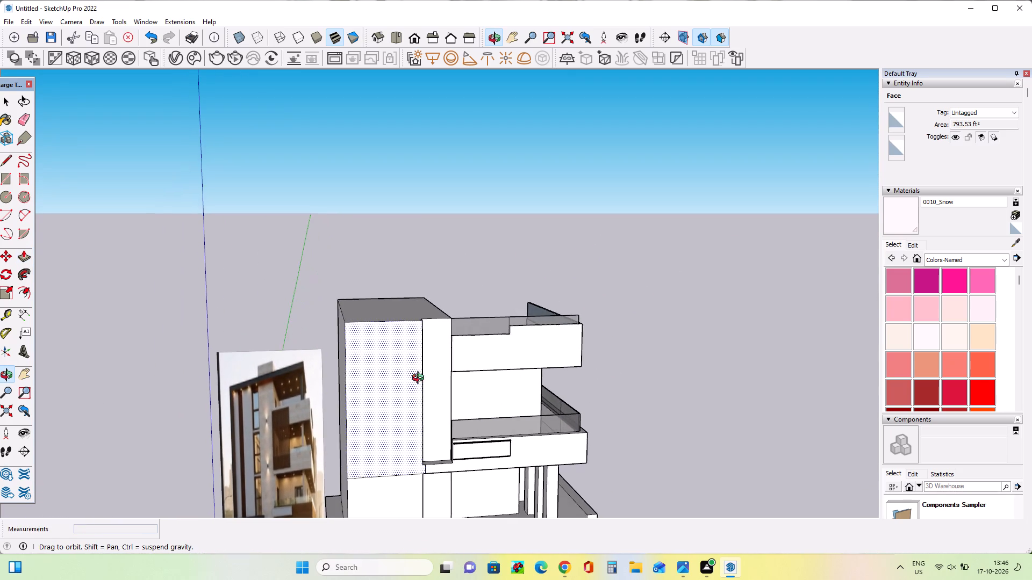
middle_click_drag(420, 379, 426, 374)
scroll(268, 490, "up", 13)
scroll(263, 486, "down", 3)
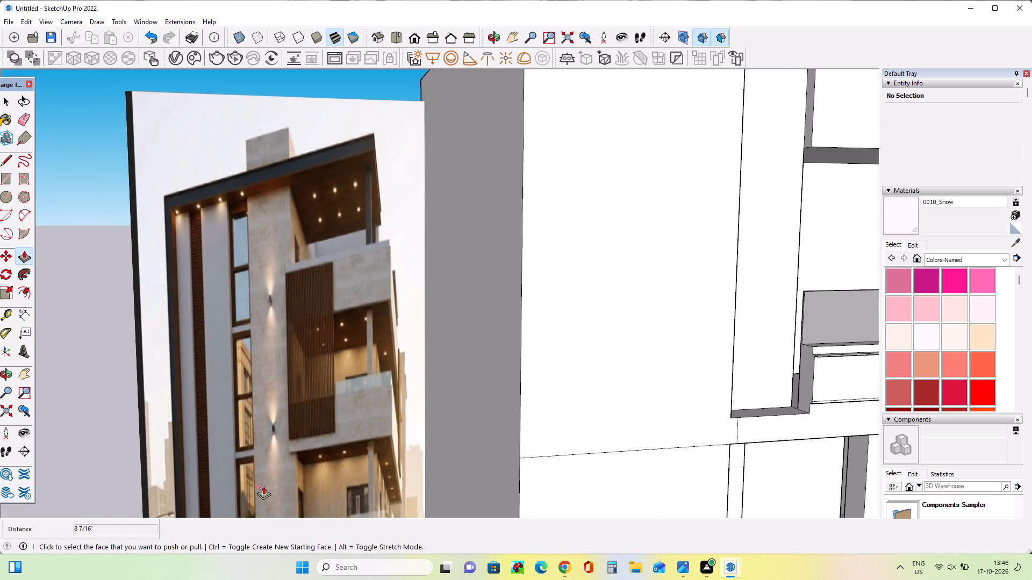
scroll(263, 486, "down", 10)
middle_click_drag(424, 459, 337, 449)
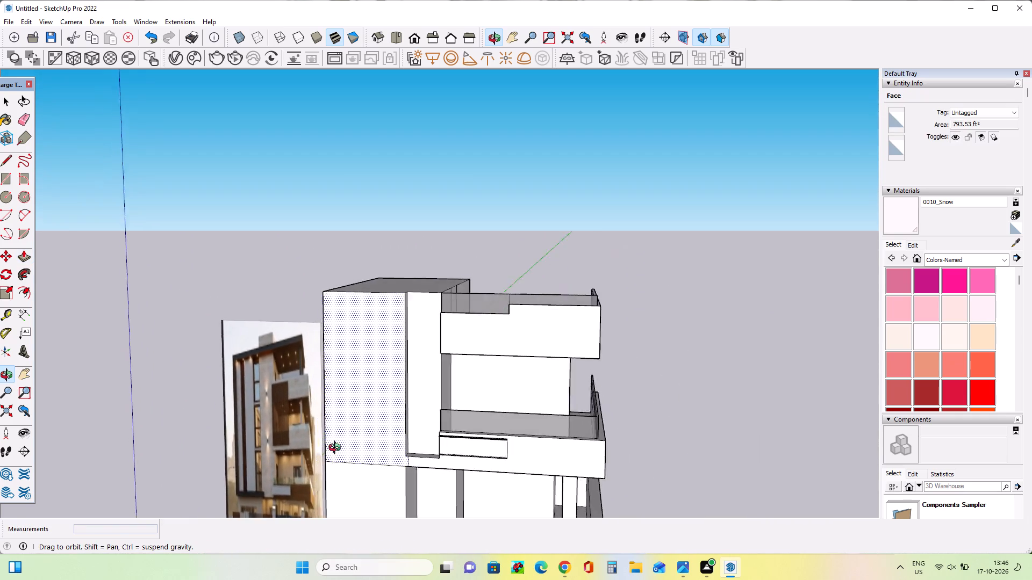
middle_click_drag(337, 449, 368, 437)
scroll(246, 472, "up", 7)
scroll(246, 472, "down", 2)
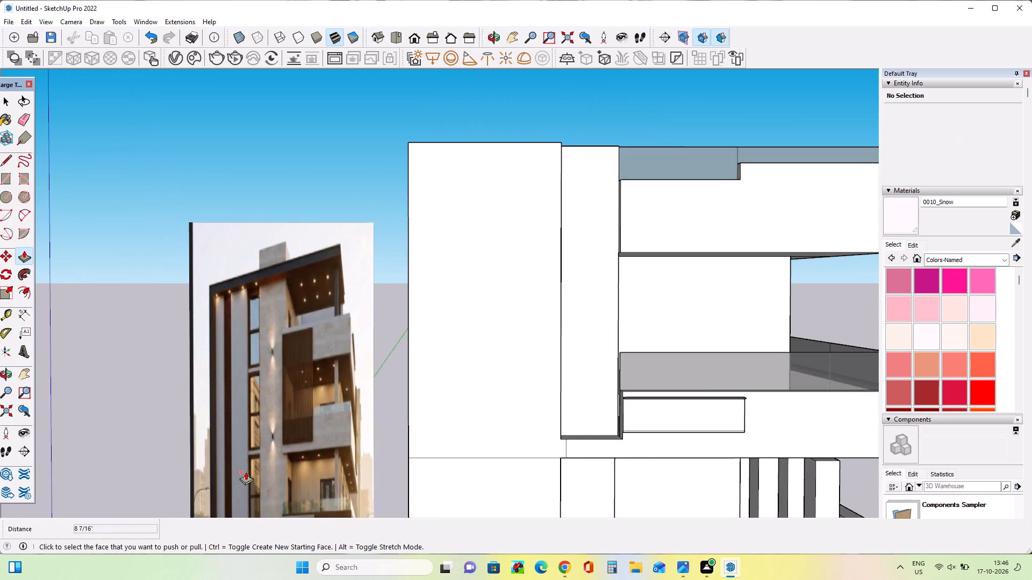
scroll(246, 472, "down", 7)
scroll(281, 460, "up", 2)
scroll(281, 460, "down", 6)
Push the upper tower's recess-side face further inward and move the ground-floor side face about 3' 1 3/4" to align with it.
middle_click_drag(352, 452, 219, 494)
left_click(361, 432)
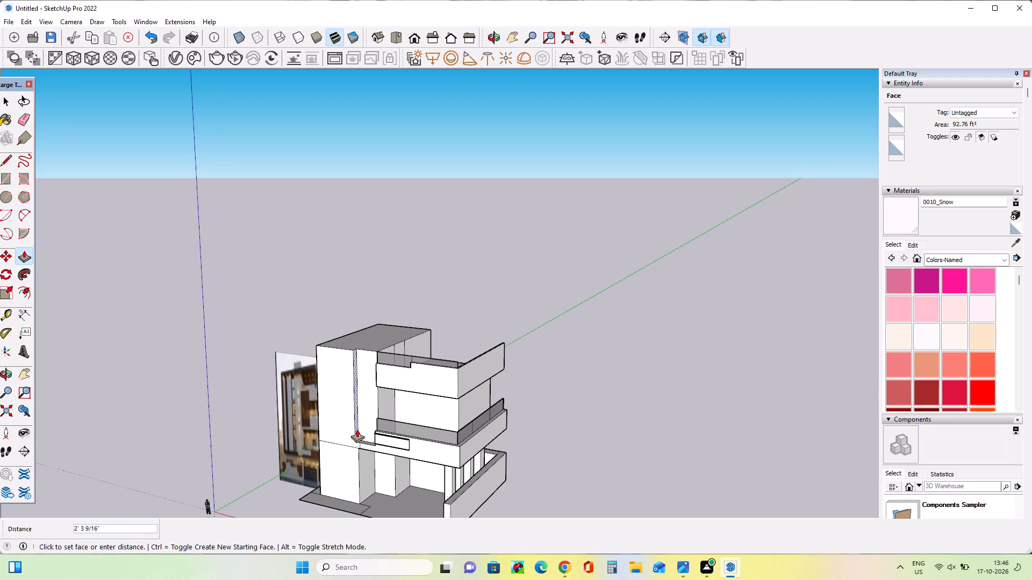
left_click(355, 428)
left_click(360, 474)
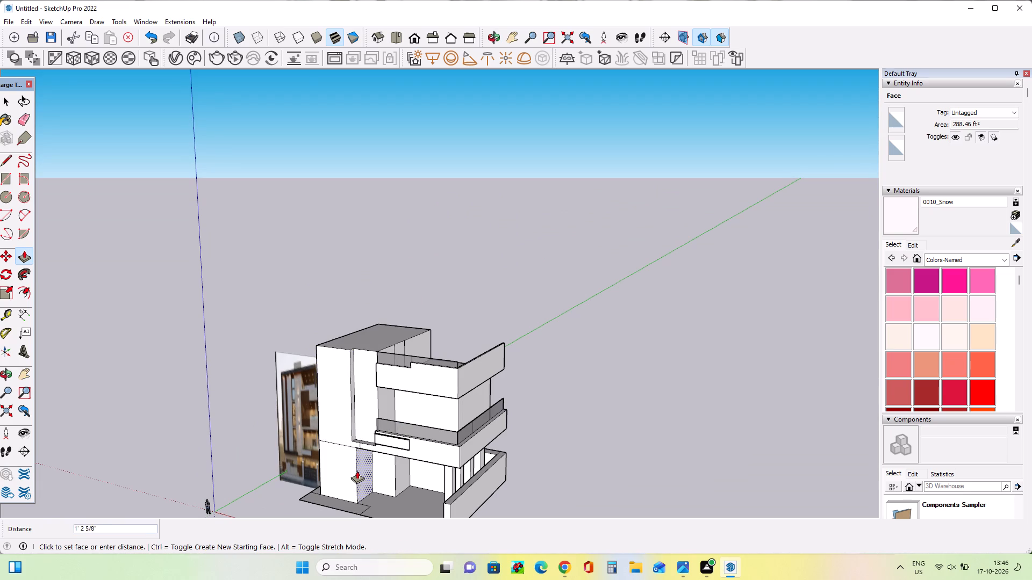
left_click(354, 432)
Pull the tower's outer side wall outward to the edge of the base slab.
middle_click_drag(330, 442, 496, 410)
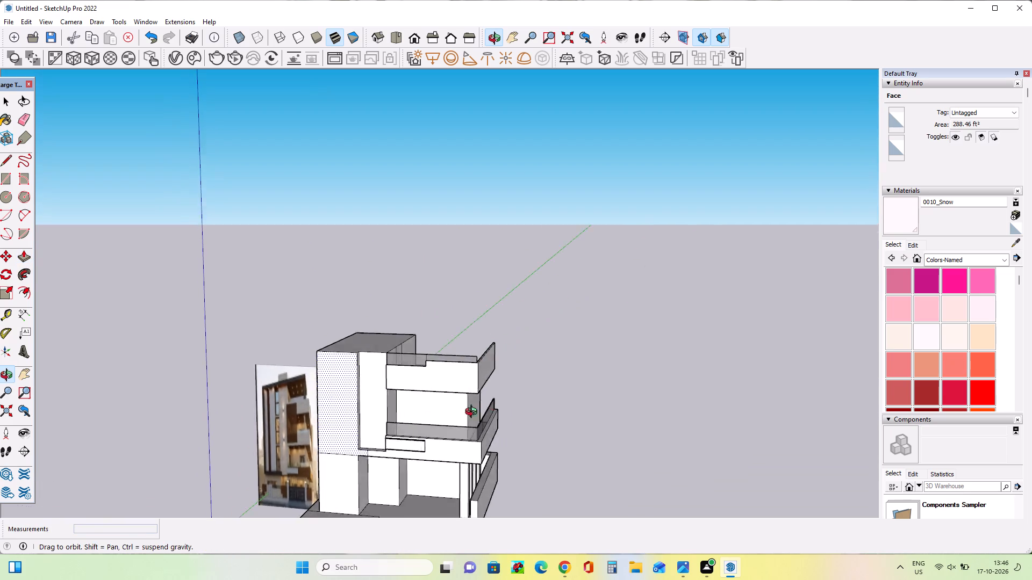
middle_click_drag(496, 410, 579, 401)
scroll(389, 436, "down", 7)
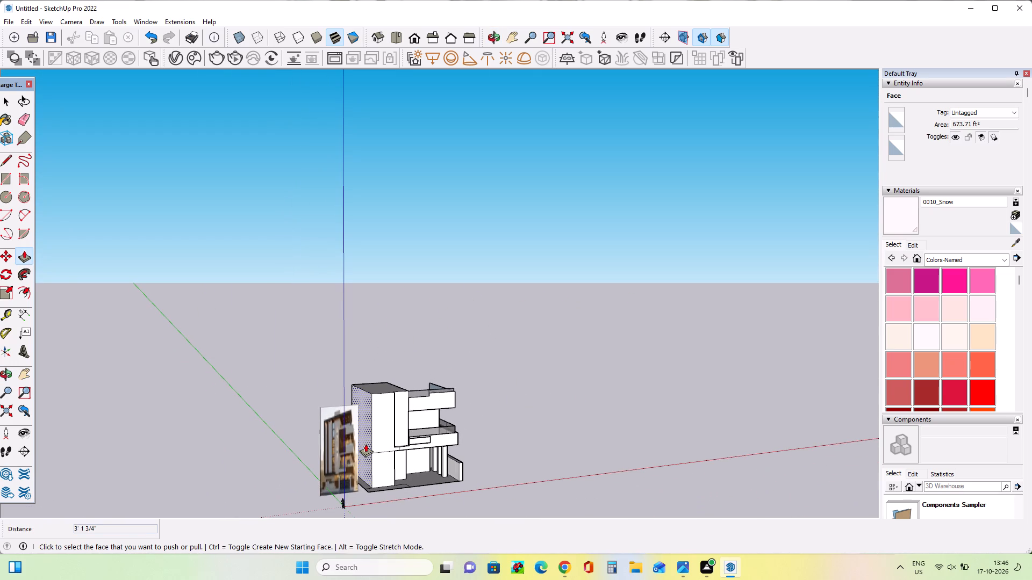
left_click(365, 444)
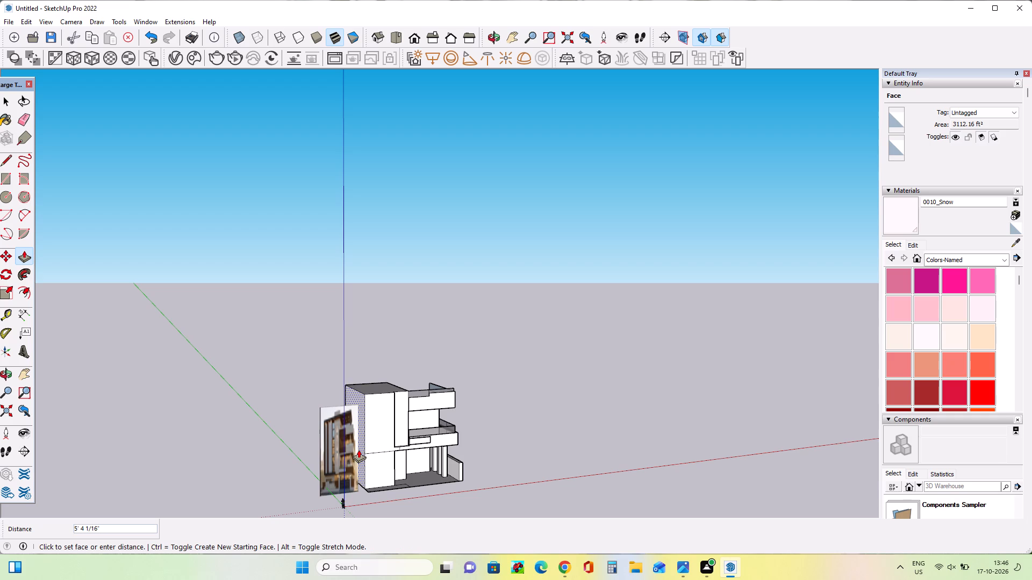
left_click(365, 494)
Push the upper tower's narrow recess-side face inward by about 1' 3 11/16".
middle_click_drag(410, 466, 329, 455)
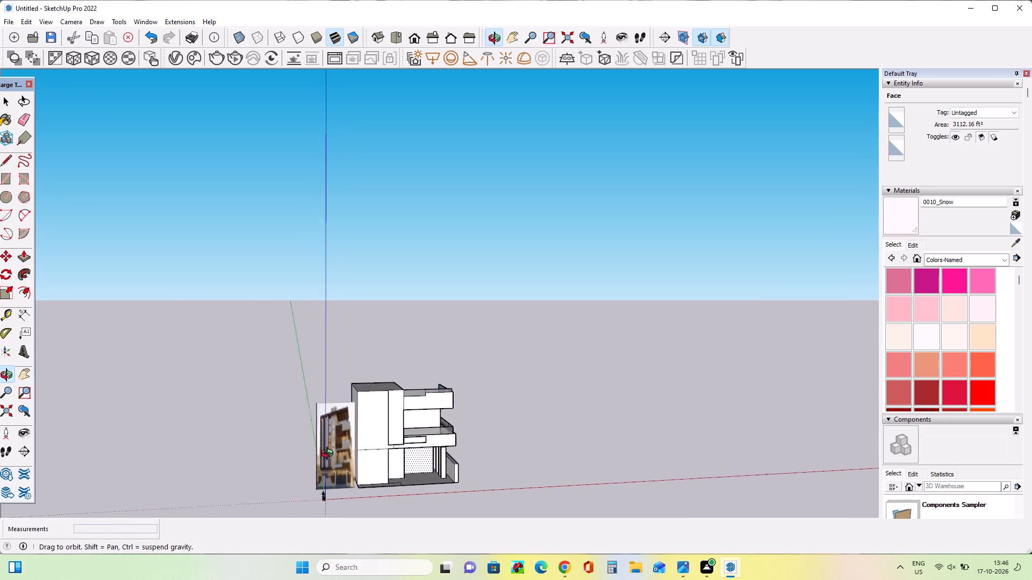
middle_click_drag(329, 455, 328, 455)
middle_click(324, 451)
scroll(404, 417, "up", 8)
middle_click_drag(404, 417, 323, 424)
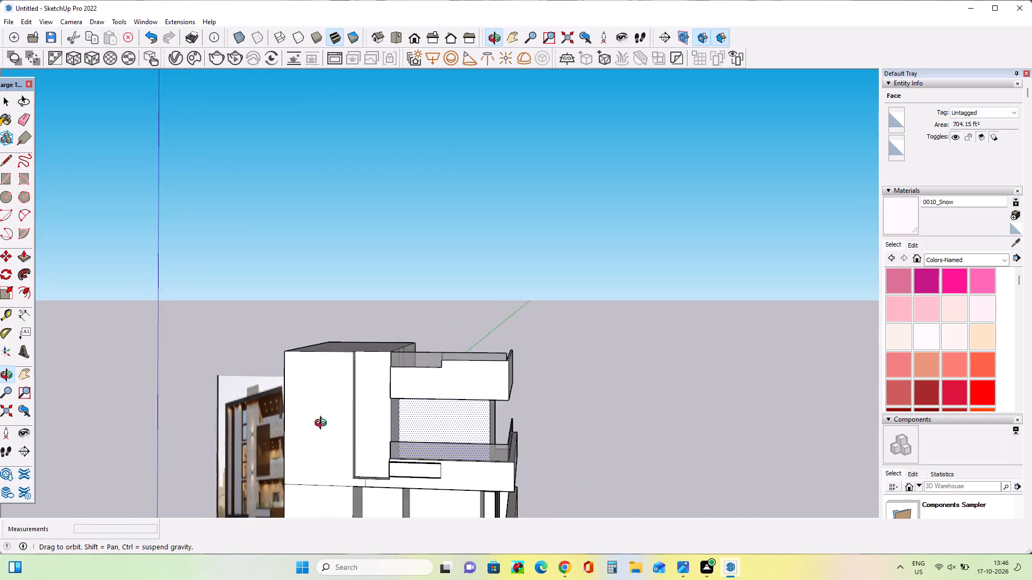
middle_click_drag(323, 424, 277, 430)
left_click(354, 447)
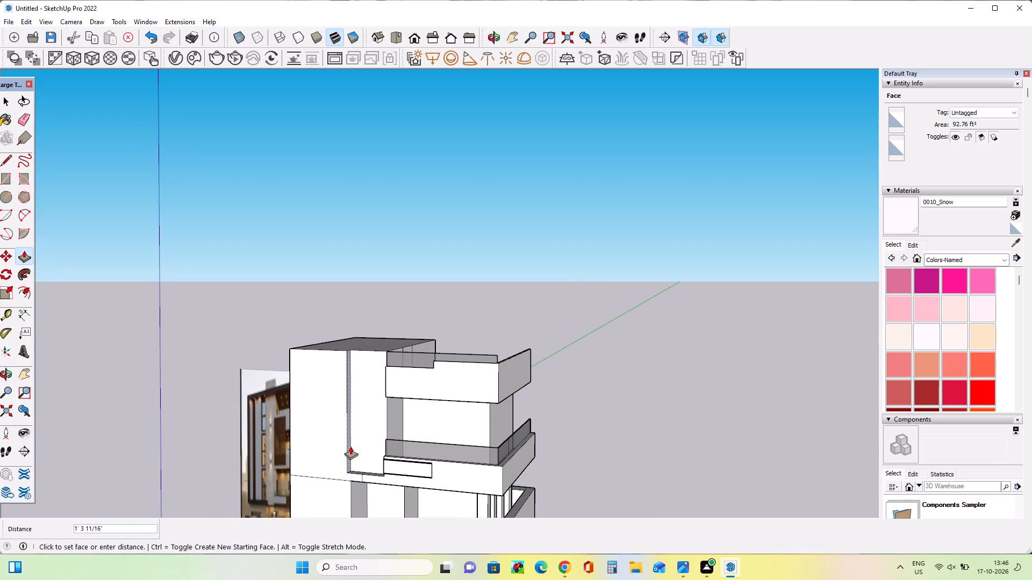
left_click(350, 446)
Push the ground-floor tower's narrow recess-side face inward about 1' 3 11/16" to align with the upper tower's face.
middle_click_drag(396, 440, 425, 409)
middle_click(425, 409)
scroll(425, 409, "down", 4)
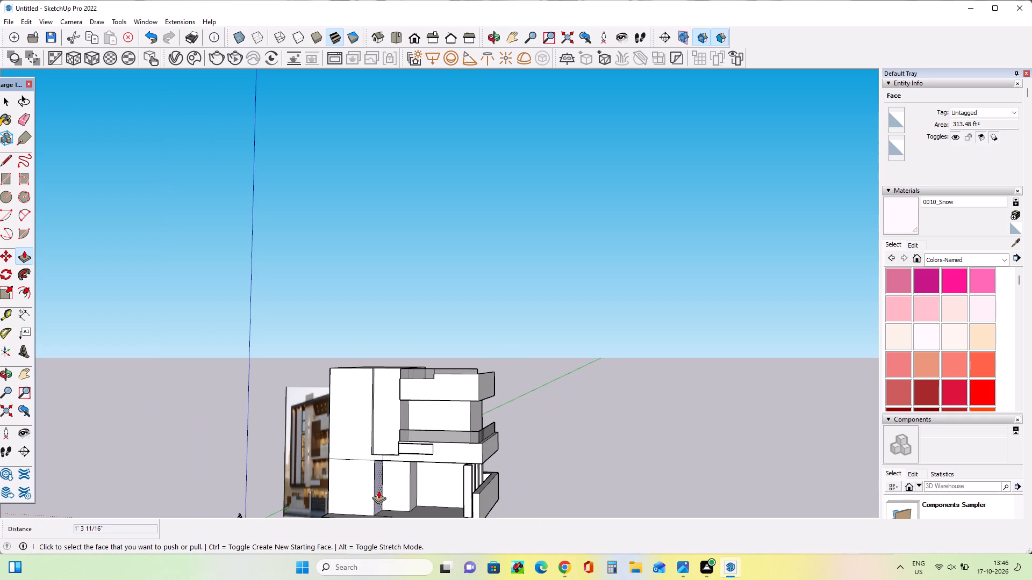
left_click(374, 493)
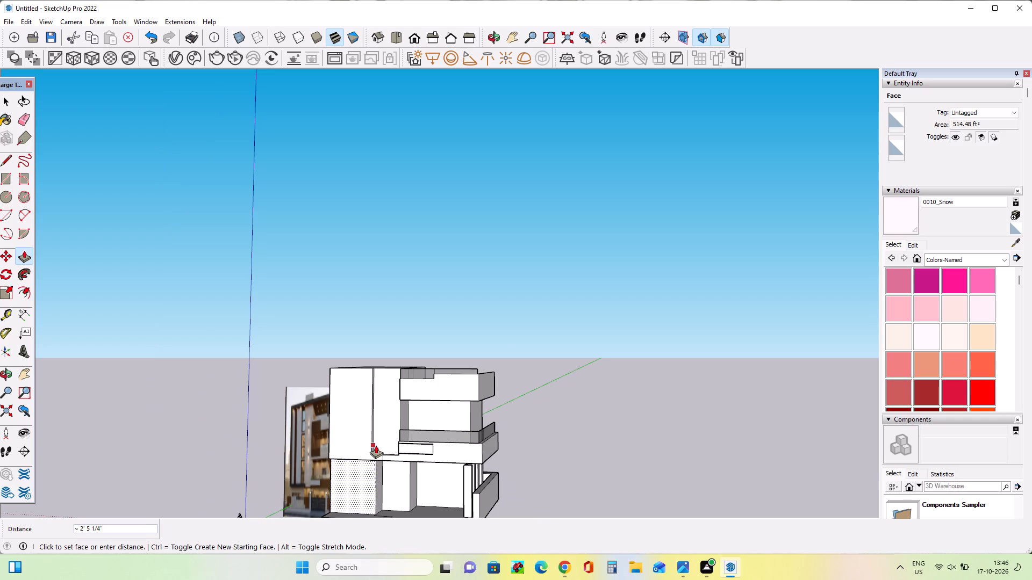
key("Escape")
middle_click_drag(418, 483, 355, 492)
left_click(378, 487)
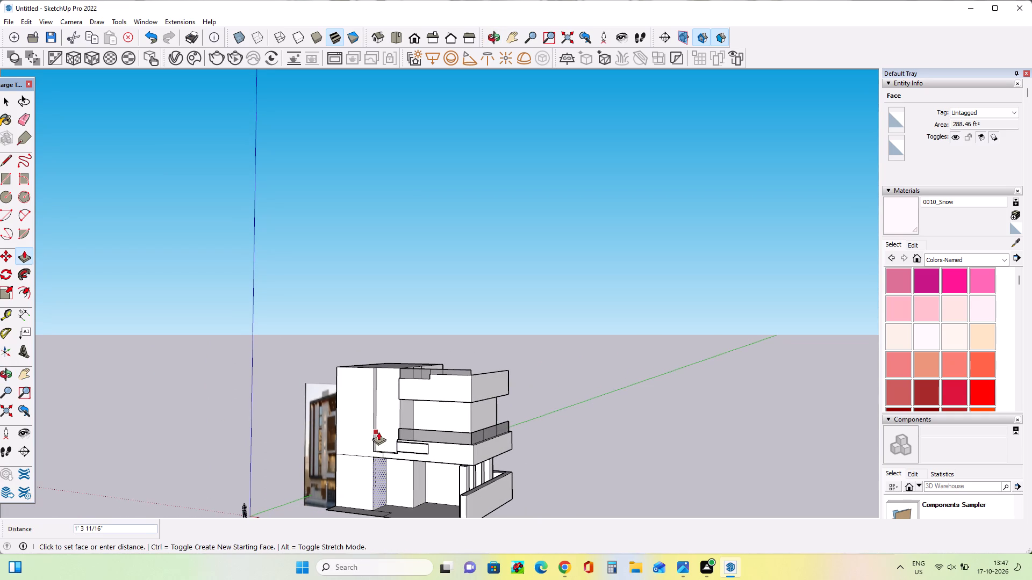
left_click(378, 432)
Compare the tower top and roofline proportions with the facade in the reference image.
middle_click_drag(334, 479, 445, 435)
scroll(445, 432, "down", 7)
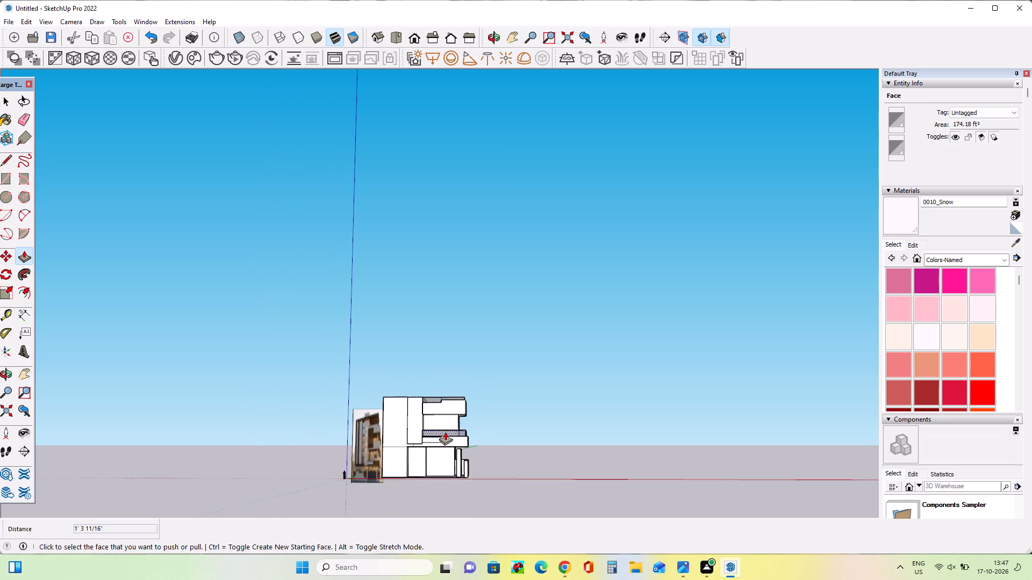
middle_click_drag(484, 426, 471, 525)
scroll(437, 378, "up", 7)
scroll(438, 376, "down", 1)
scroll(438, 376, "up", 3)
scroll(440, 376, "down", 1)
scroll(440, 376, "up", 3)
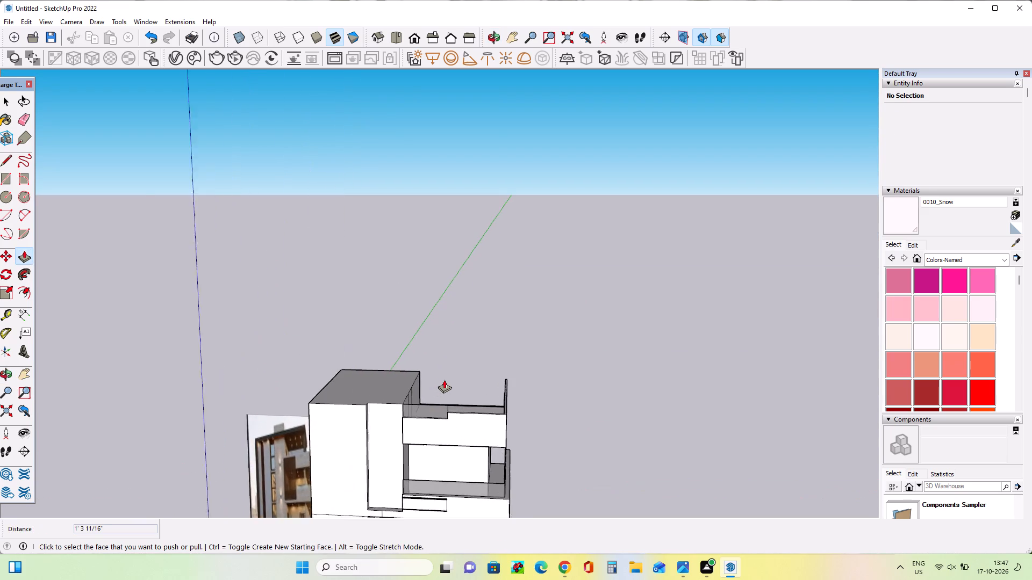
scroll(444, 380, "up", 2)
middle_click_drag(460, 394, 483, 389)
scroll(483, 389, "down", 4)
scroll(305, 464, "up", 4)
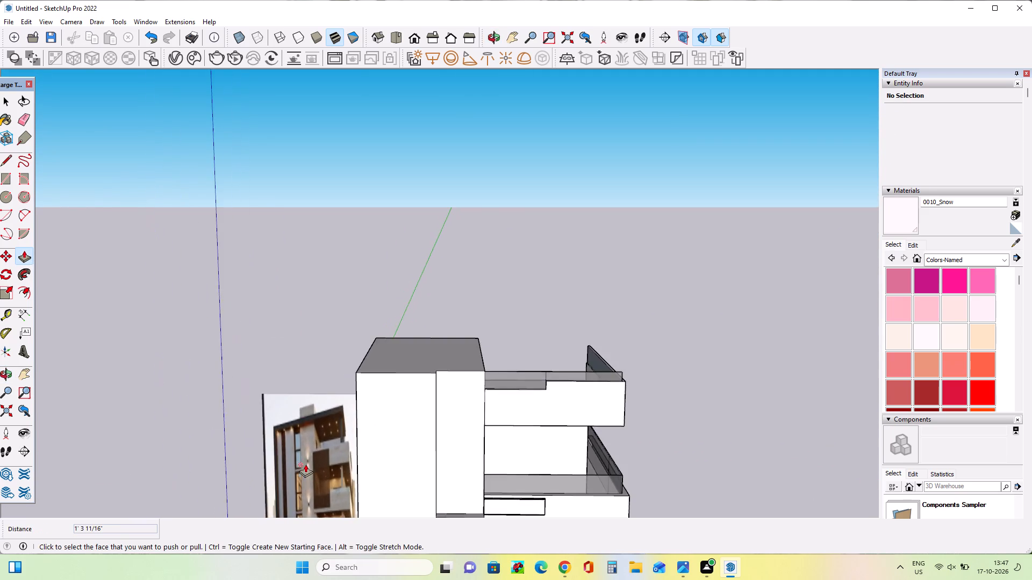
scroll(305, 464, "up", 8)
scroll(297, 414, "down", 4)
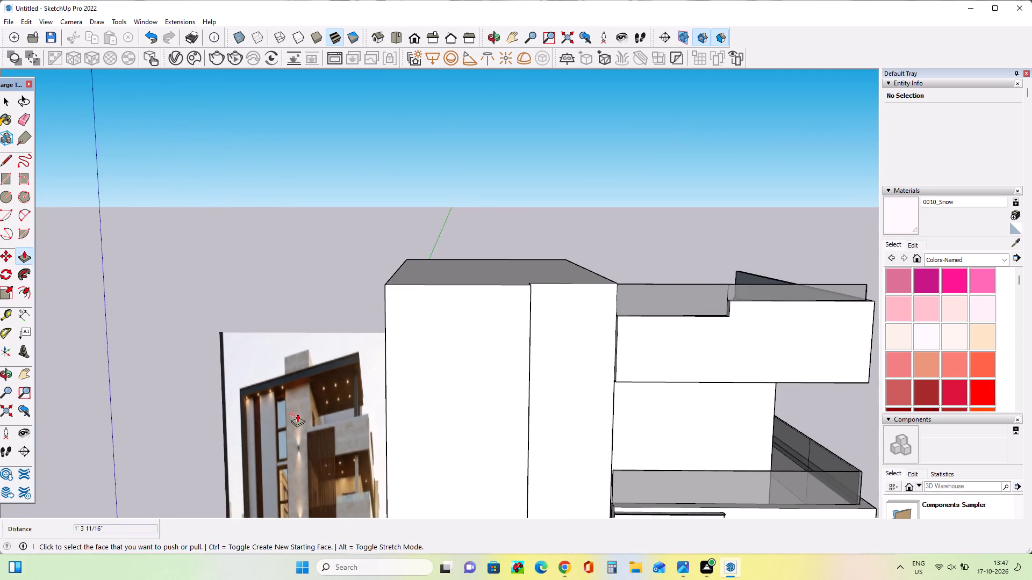
scroll(297, 414, "down", 4)
scroll(331, 429, "up", 10)
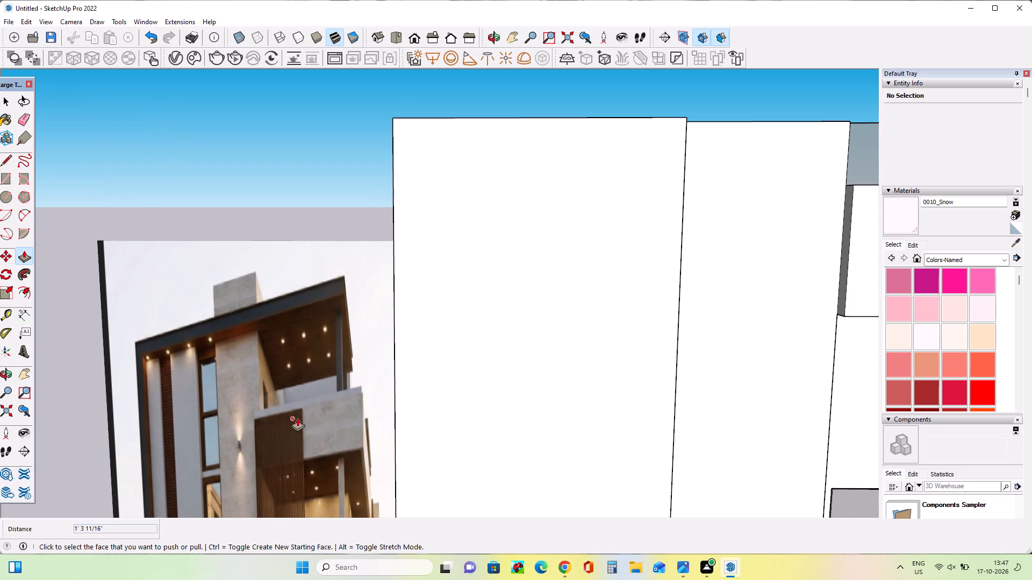
scroll(276, 375, "down", 14)
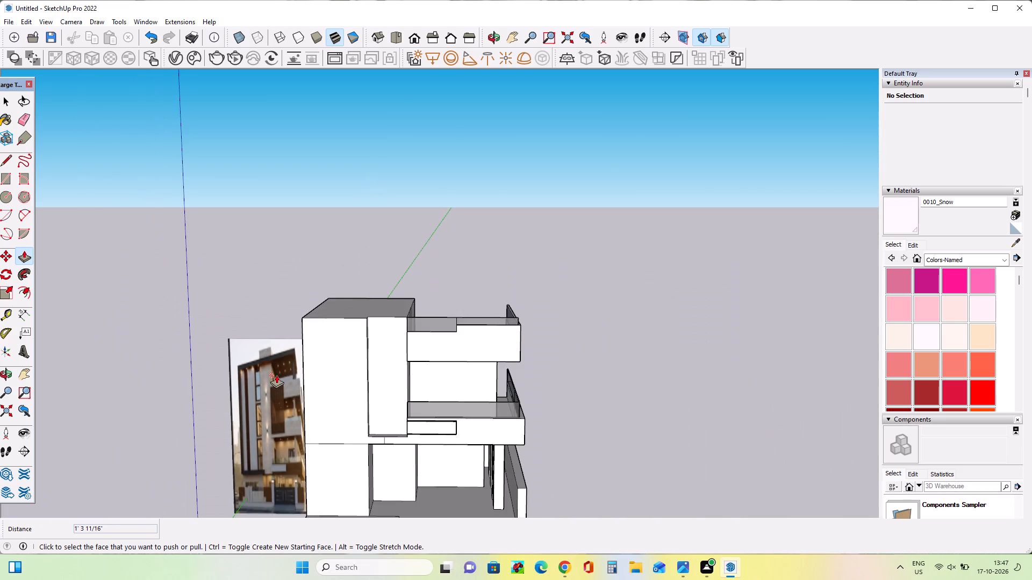
scroll(276, 375, "down", 4)
Draw a vertical line about 27' long from the recessed upper-floor wall's corner up past the roof terrace.
middle_click_drag(427, 422, 359, 524)
scroll(368, 476, "down", 1)
middle_click_drag(445, 396, 229, 412)
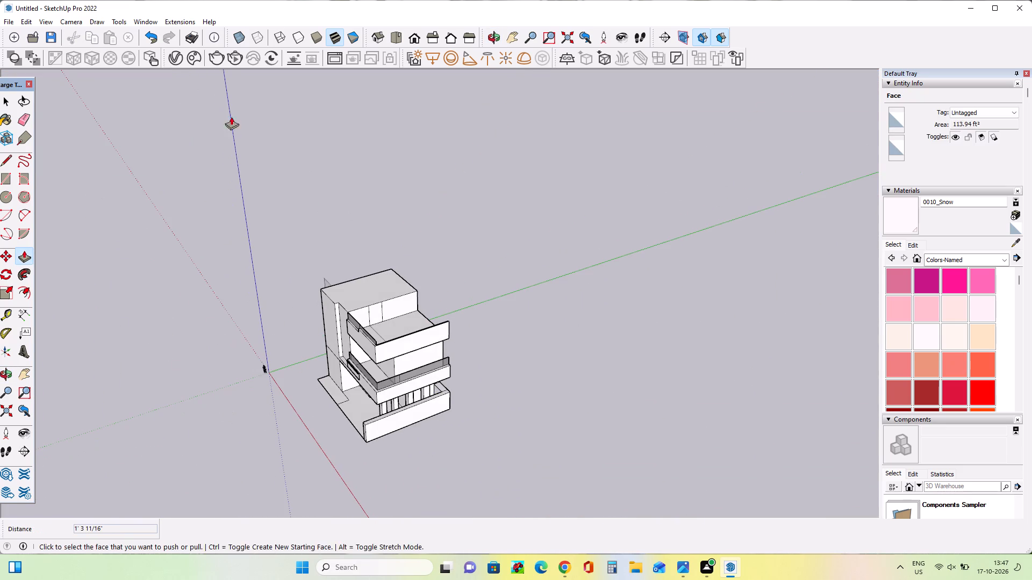
left_click(3, 163)
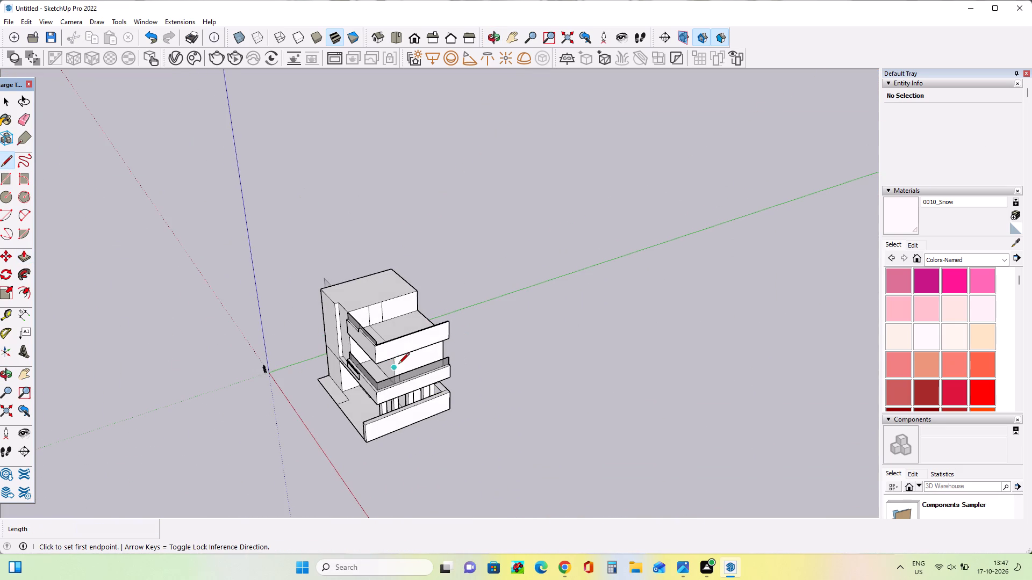
left_click(393, 365)
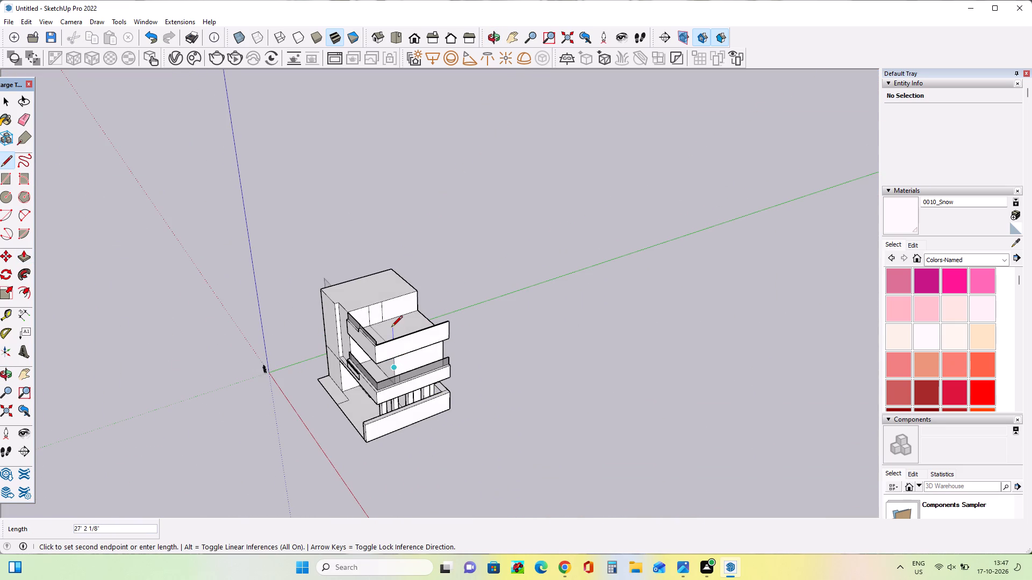
left_click(391, 328)
middle_click_drag(433, 349, 425, 433)
key("space")
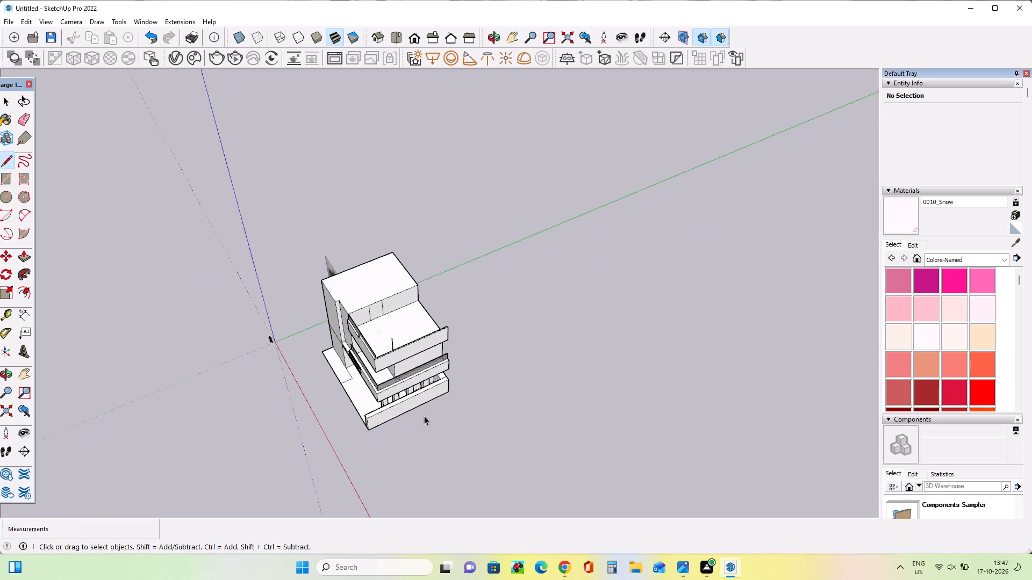
Draw a rectangle on the roof terrace from the tower's rear corner to the vertical line.
scroll(410, 277, "up", 5)
middle_click_drag(430, 307, 447, 396)
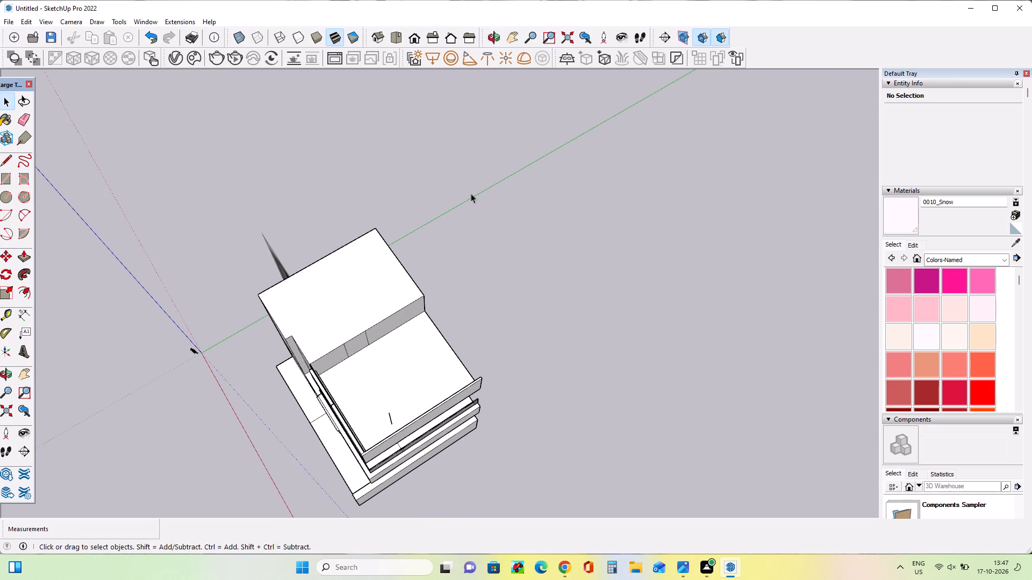
left_click(4, 181)
middle_click_drag(417, 352, 415, 307)
left_click(422, 309)
middle_click_drag(371, 411, 399, 405)
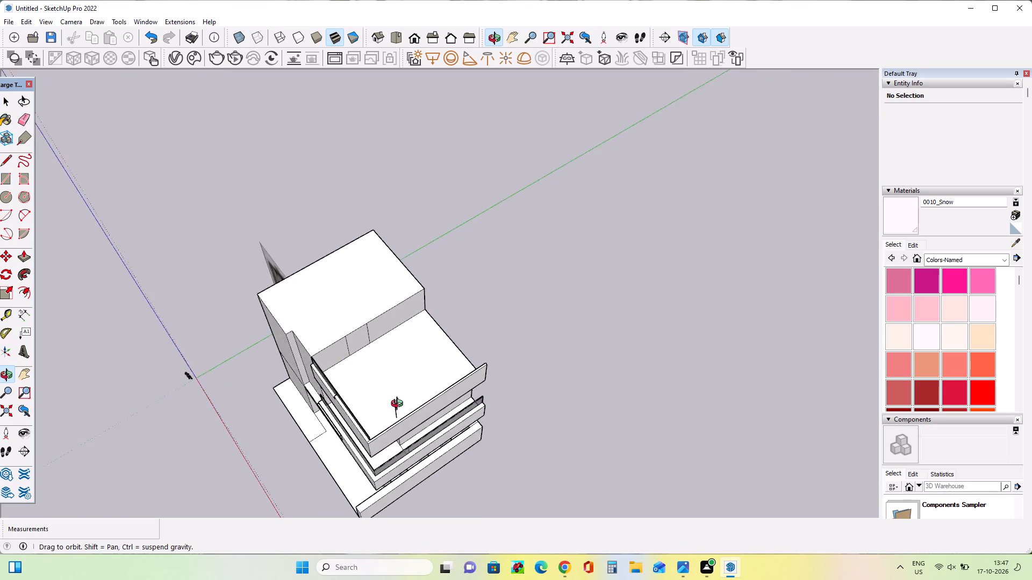
middle_click_drag(399, 405, 482, 401)
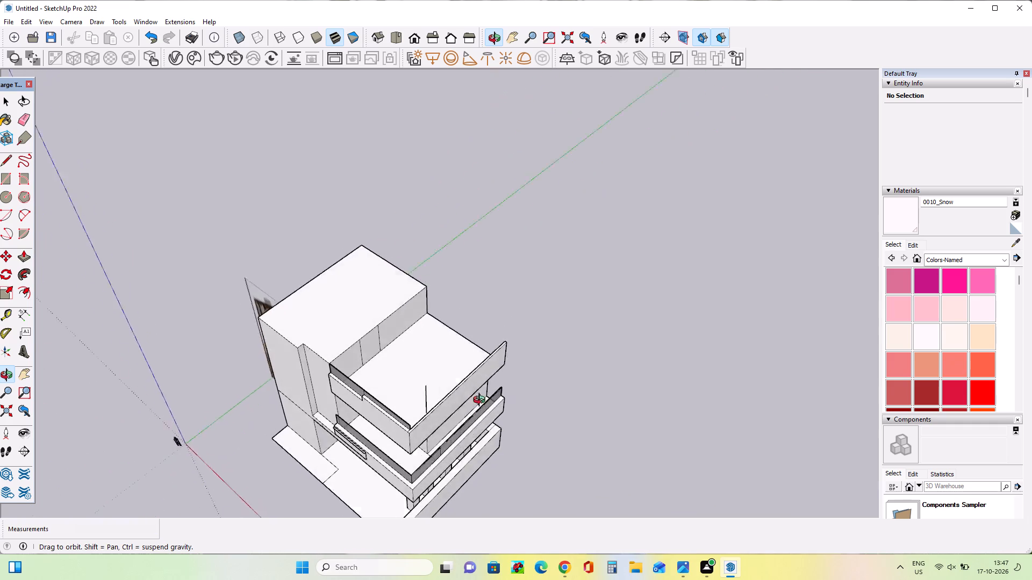
middle_click_drag(482, 401, 587, 479)
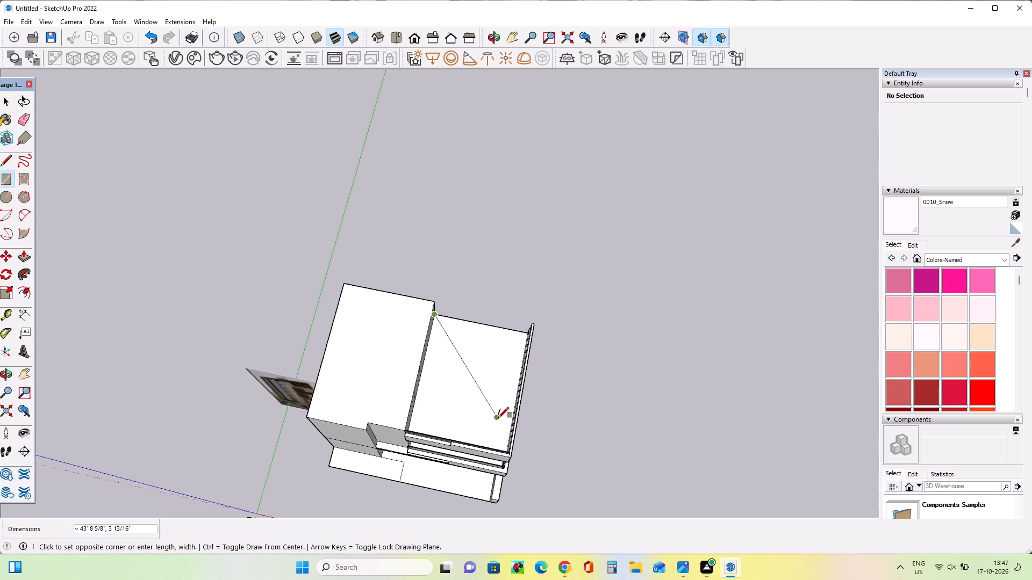
scroll(499, 418, "up", 5)
left_click(500, 416)
middle_click_drag(472, 439, 472, 434)
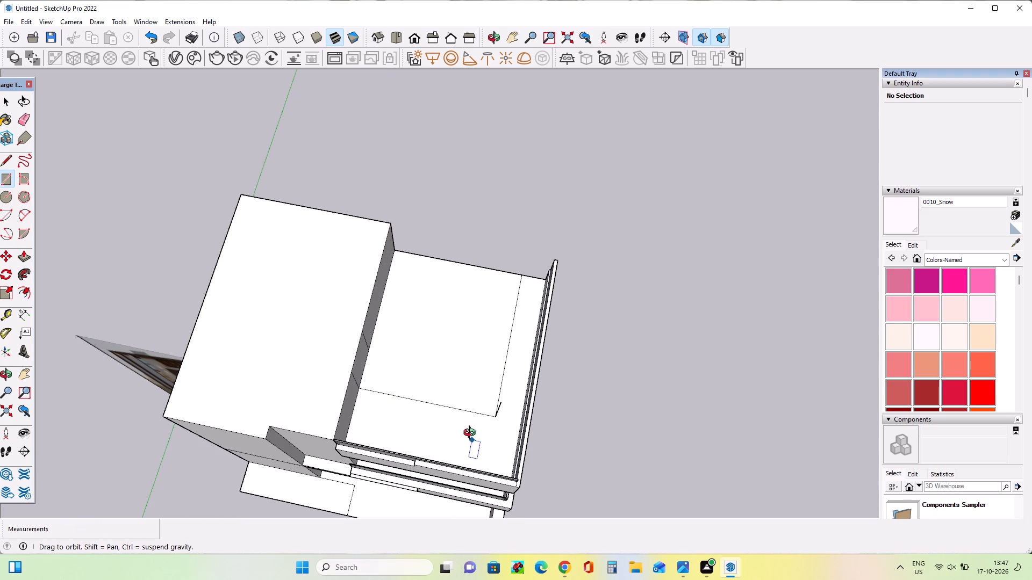
Extrude the roof terrace rectangle upward to the level of the tower's roof.
middle_click_drag(472, 434, 479, 400)
middle_click_drag(511, 397, 556, 295)
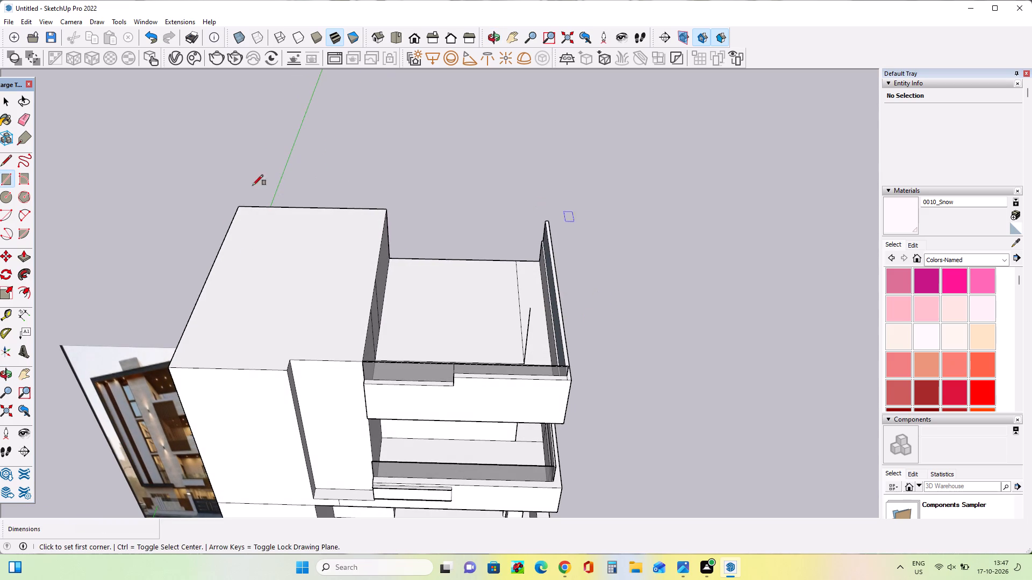
left_click(23, 255)
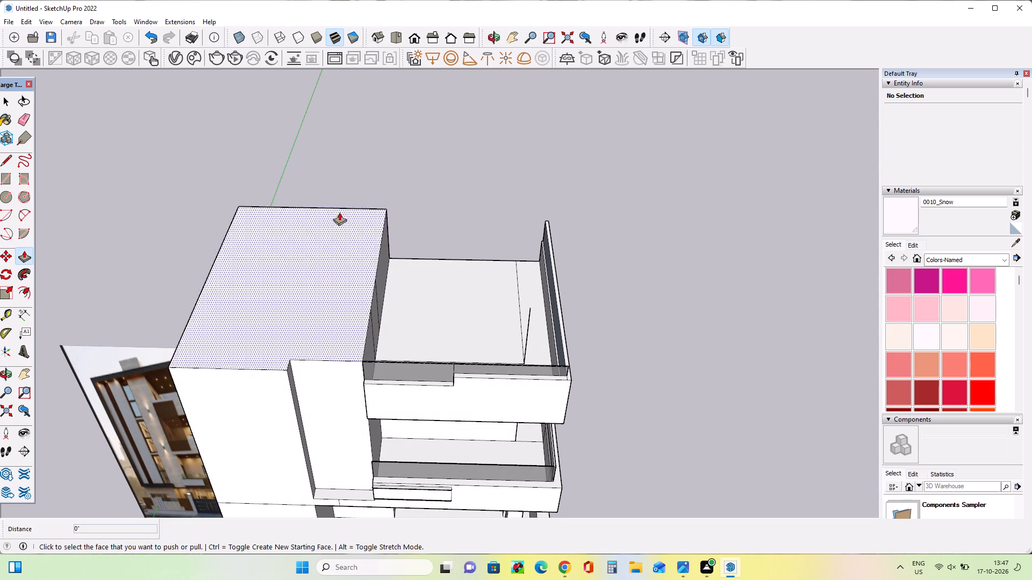
left_click(475, 340)
left_click(440, 327)
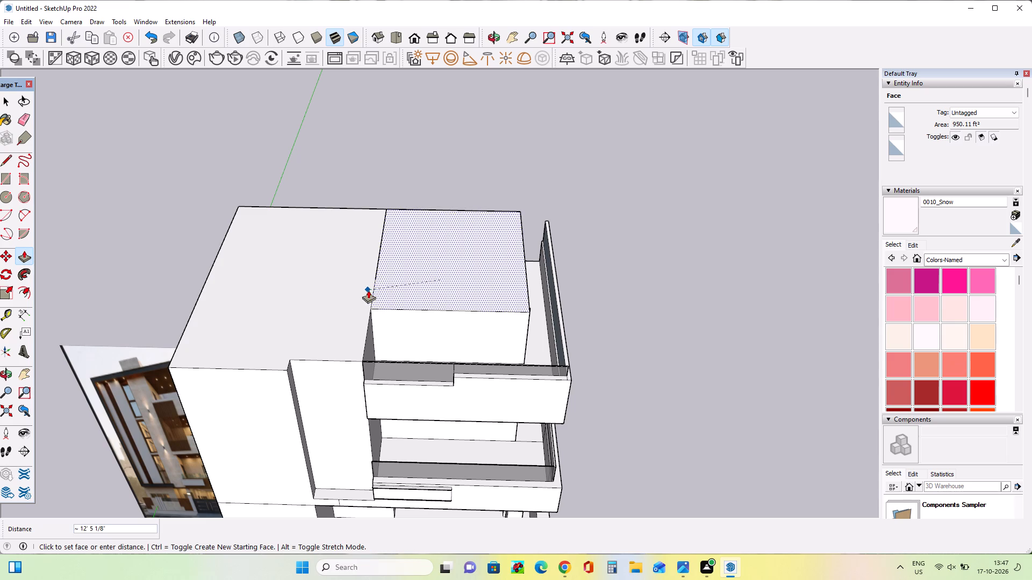
left_click(349, 299)
Raise the new roof block's top face by about 3' 9 5/16" and another 5' 9/16".
middle_click_drag(501, 330, 409, 241)
left_click(438, 274)
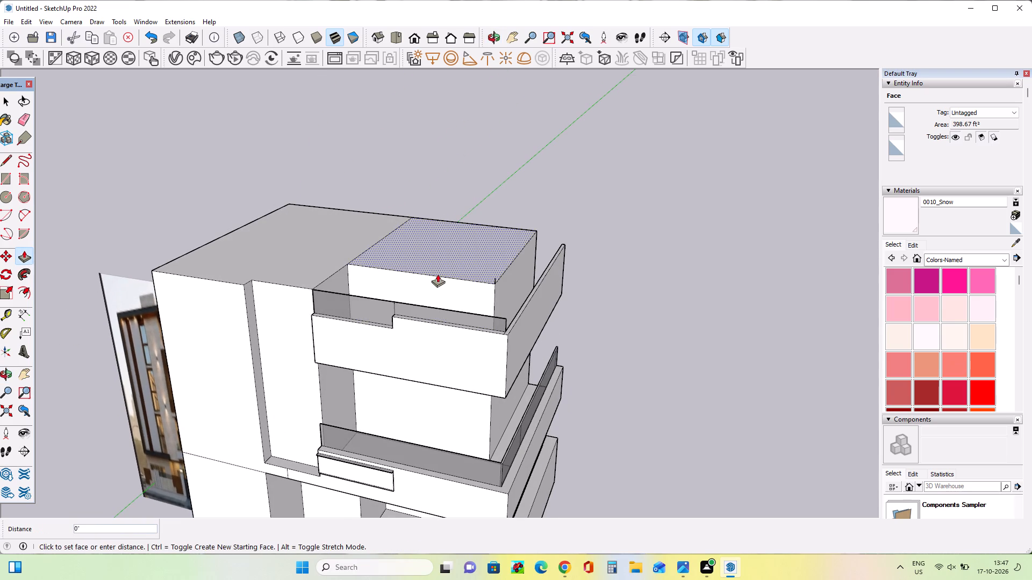
left_click(439, 255)
middle_click_drag(393, 311, 432, 286)
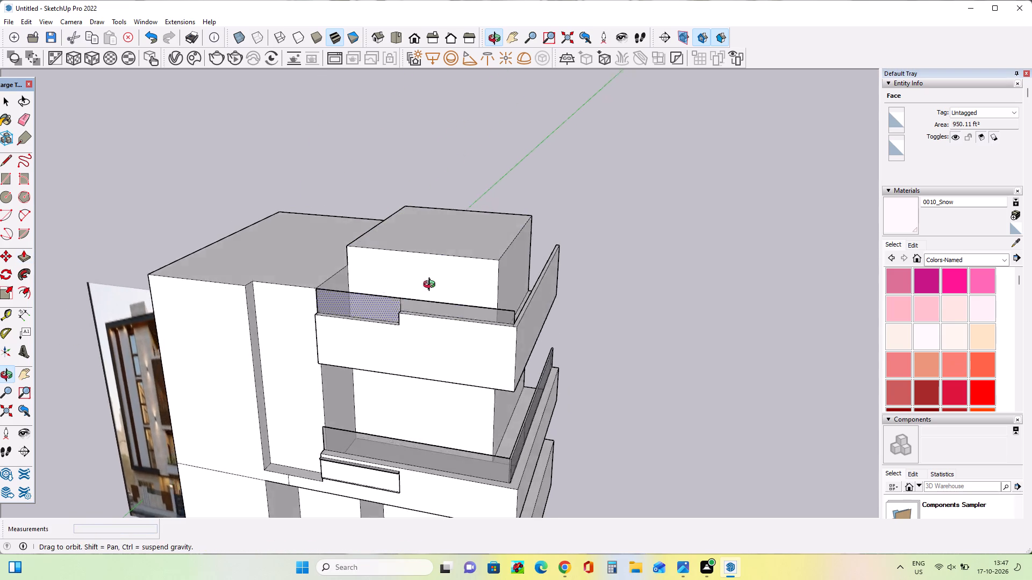
middle_click_drag(432, 286, 500, 237)
scroll(492, 252, "down", 1)
middle_click_drag(476, 231, 453, 316)
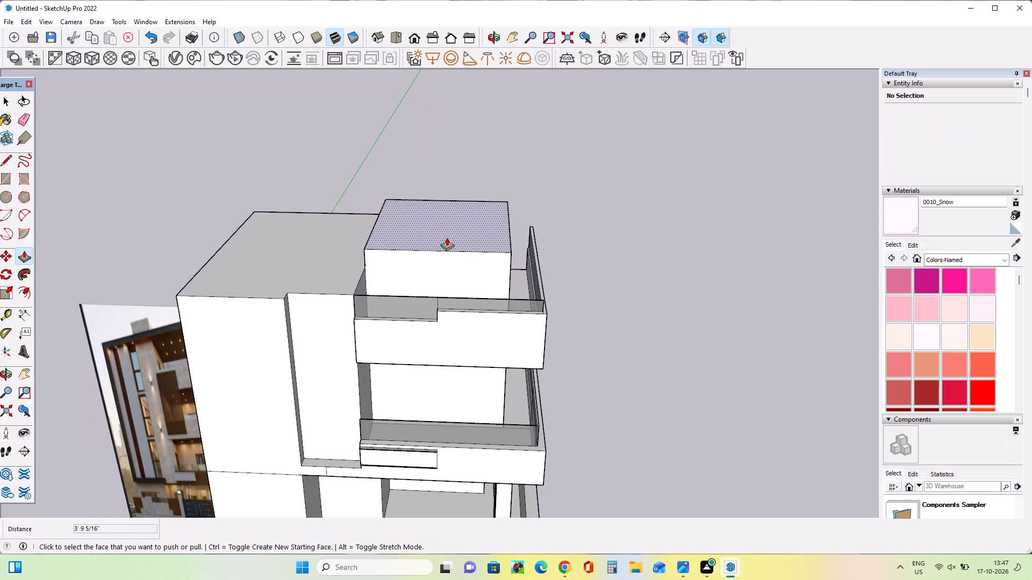
left_click(447, 237)
left_click(447, 214)
Compare the raised roof block and floor levels with the building in the reference image.
middle_click_drag(467, 309, 464, 262)
middle_click(463, 261)
middle_click(462, 259)
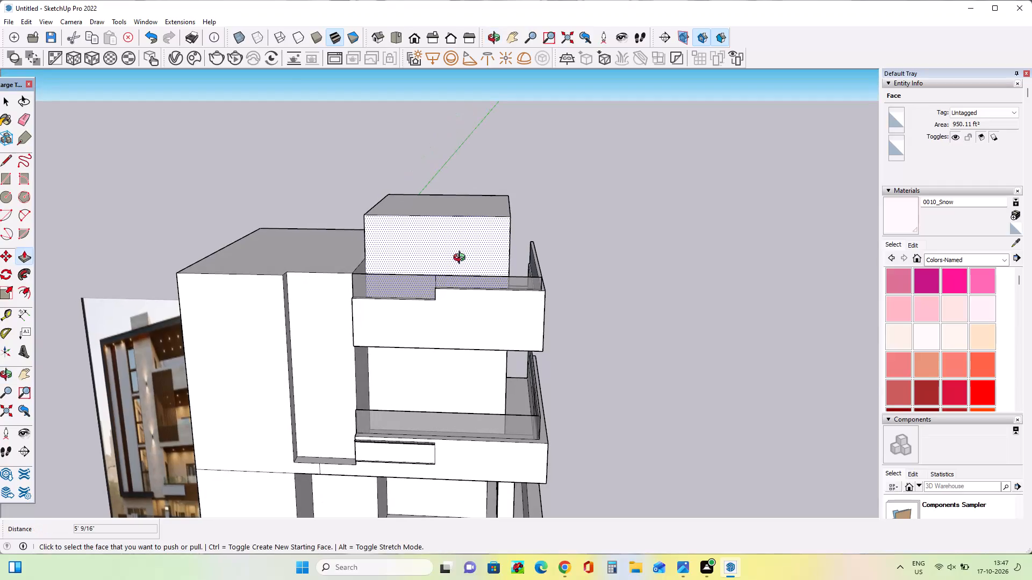
scroll(343, 295, "down", 6)
middle_click_drag(371, 328, 375, 332)
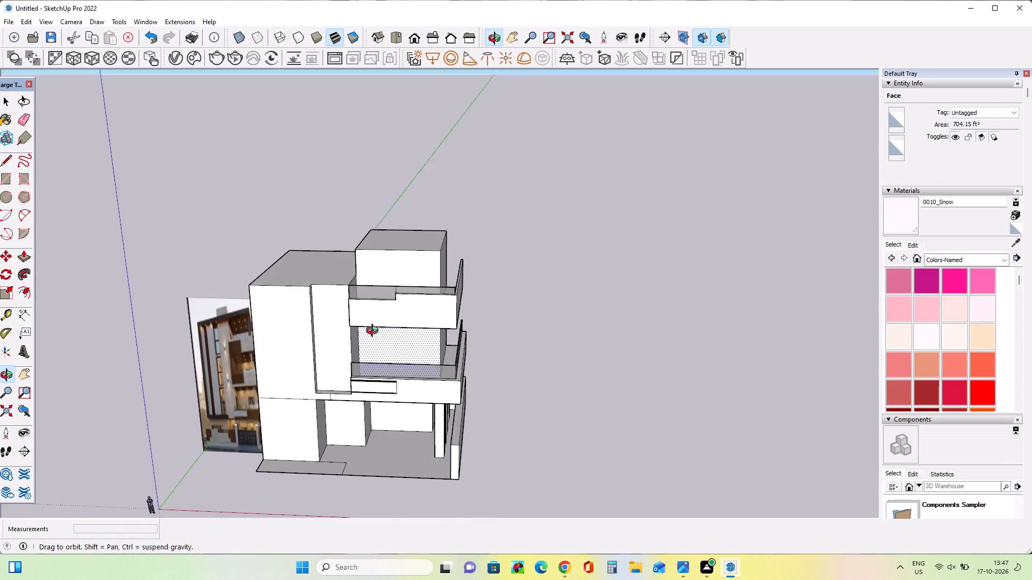
middle_click_drag(375, 332, 384, 305)
middle_click_drag(434, 262, 446, 271)
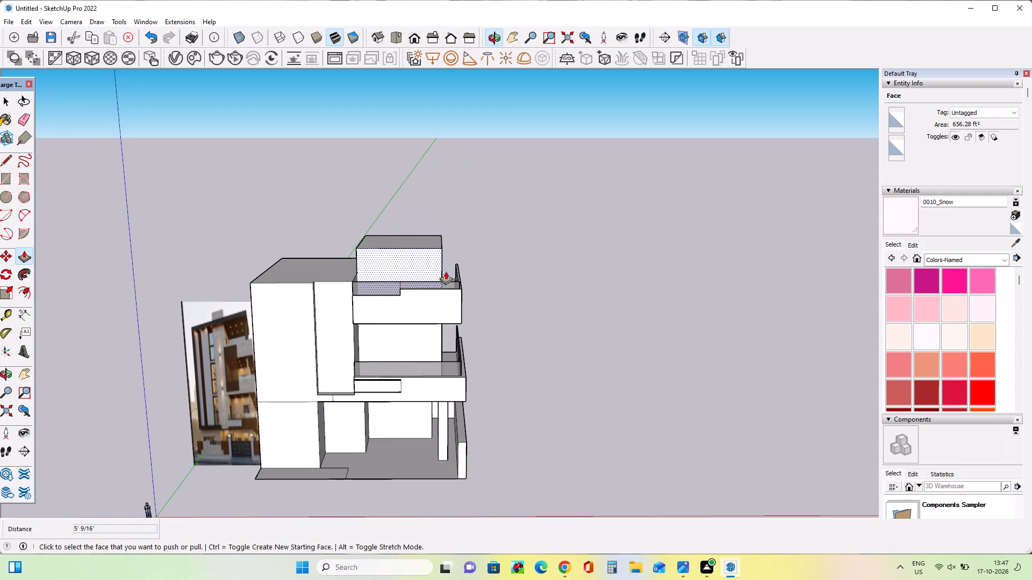
middle_click_drag(426, 280, 442, 263)
scroll(270, 411, "up", 12)
scroll(206, 369, "down", 3)
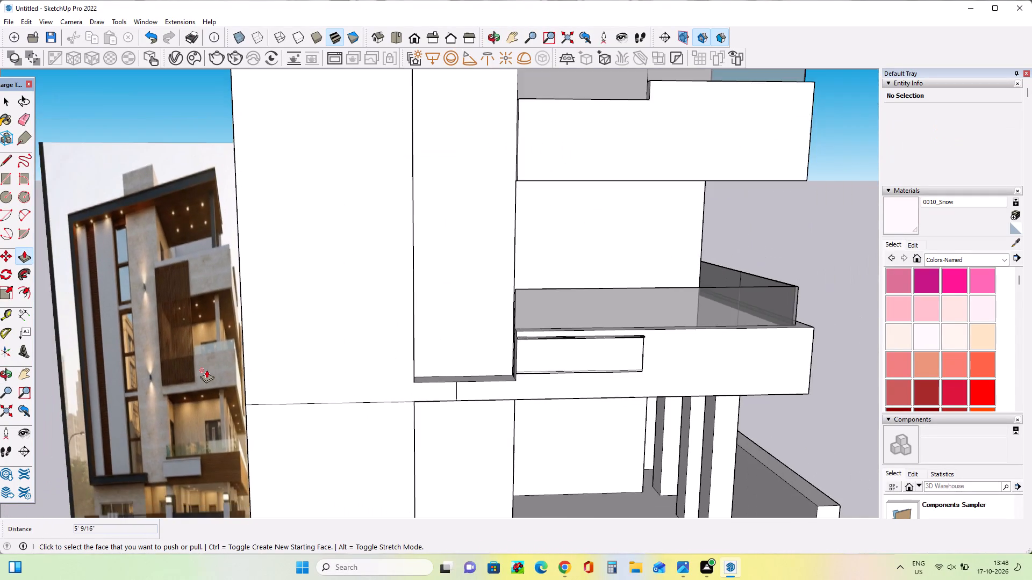
scroll(206, 369, "down", 7)
Raise the tower's roof face about 8' 9 7/8" to match the top of the adjoining roof block.
middle_click_drag(436, 311, 436, 325)
middle_click_drag(407, 218, 413, 233)
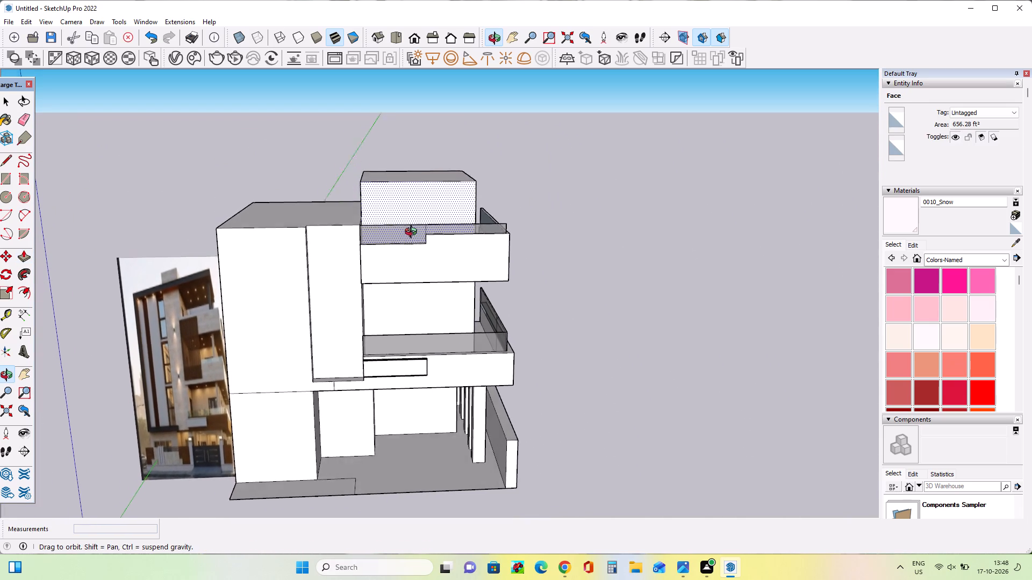
middle_click_drag(413, 233, 424, 289)
middle_click_drag(424, 289, 425, 301)
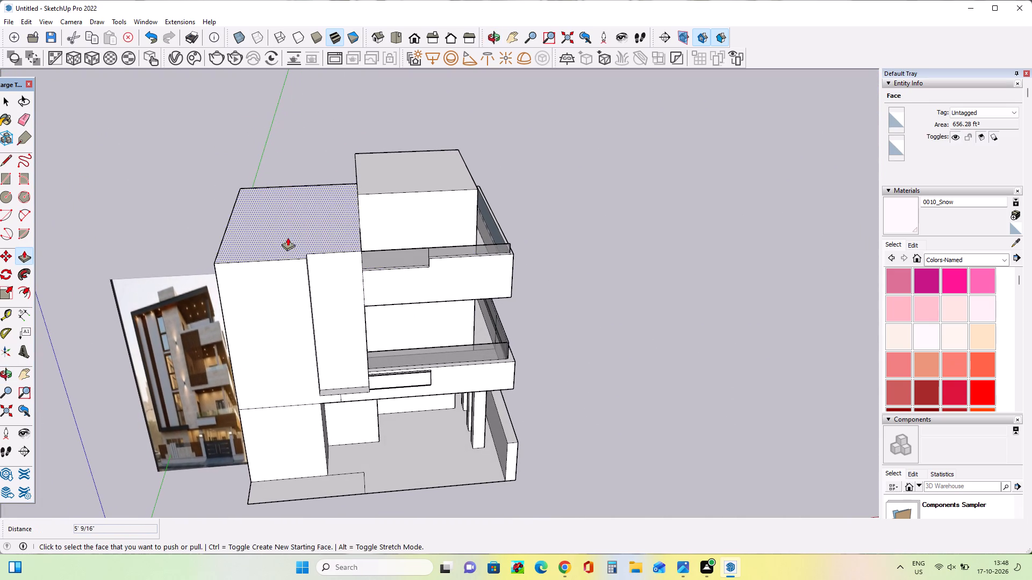
left_click(288, 237)
left_click(386, 167)
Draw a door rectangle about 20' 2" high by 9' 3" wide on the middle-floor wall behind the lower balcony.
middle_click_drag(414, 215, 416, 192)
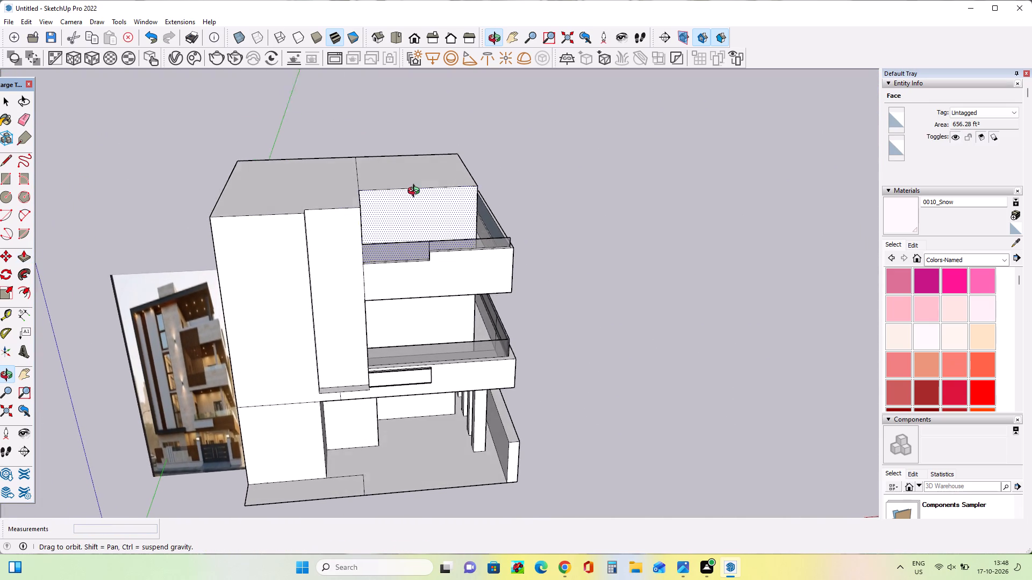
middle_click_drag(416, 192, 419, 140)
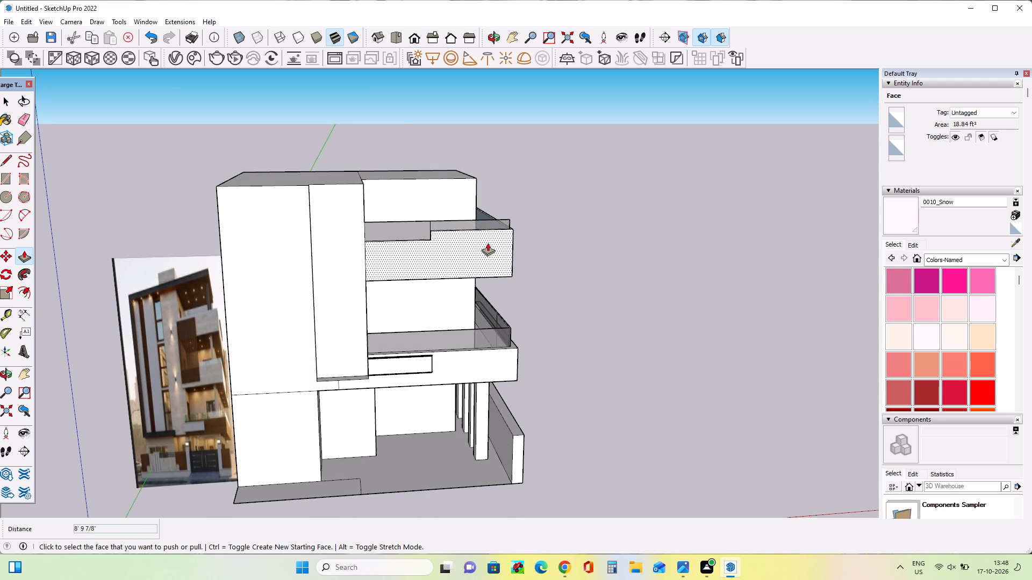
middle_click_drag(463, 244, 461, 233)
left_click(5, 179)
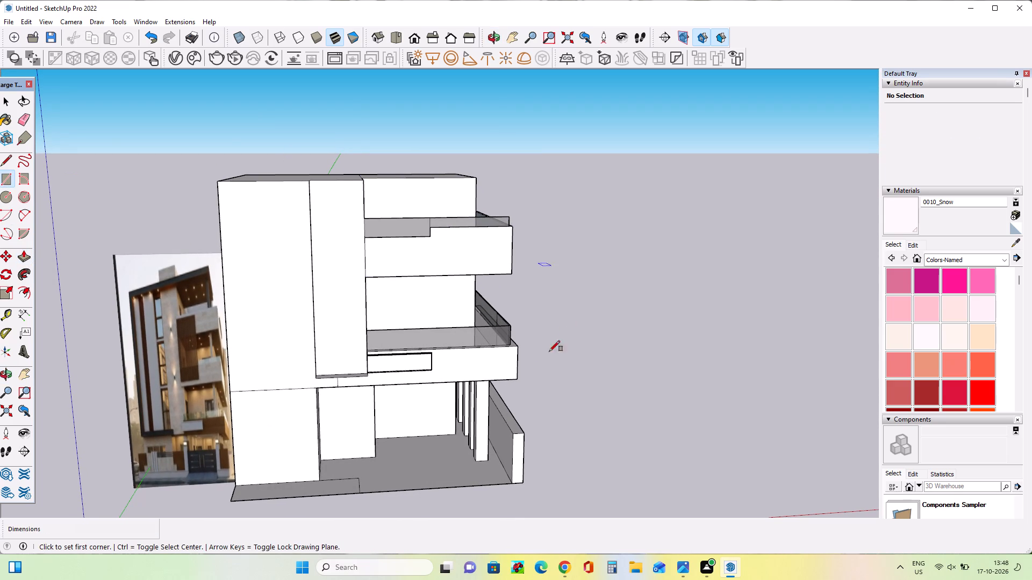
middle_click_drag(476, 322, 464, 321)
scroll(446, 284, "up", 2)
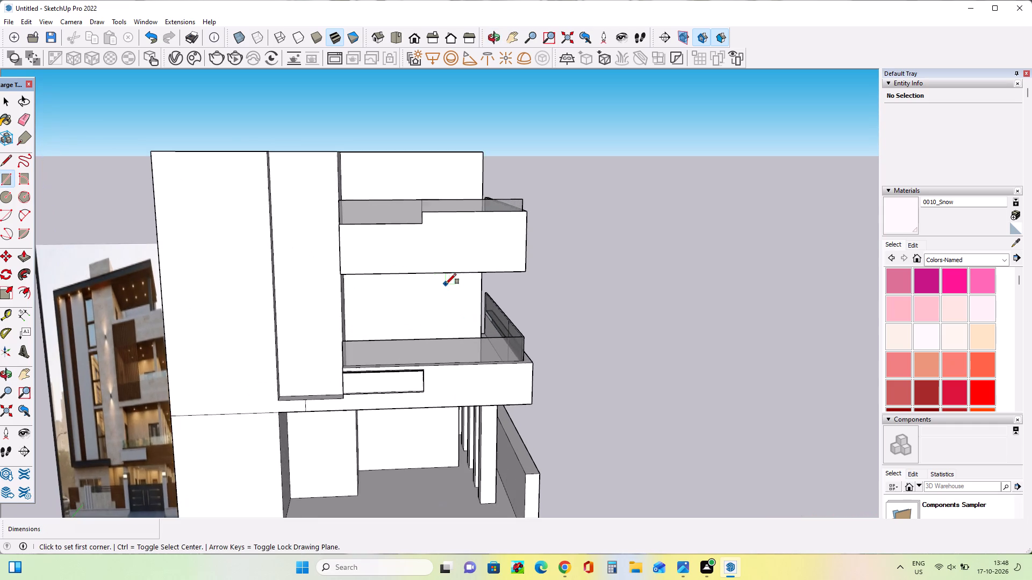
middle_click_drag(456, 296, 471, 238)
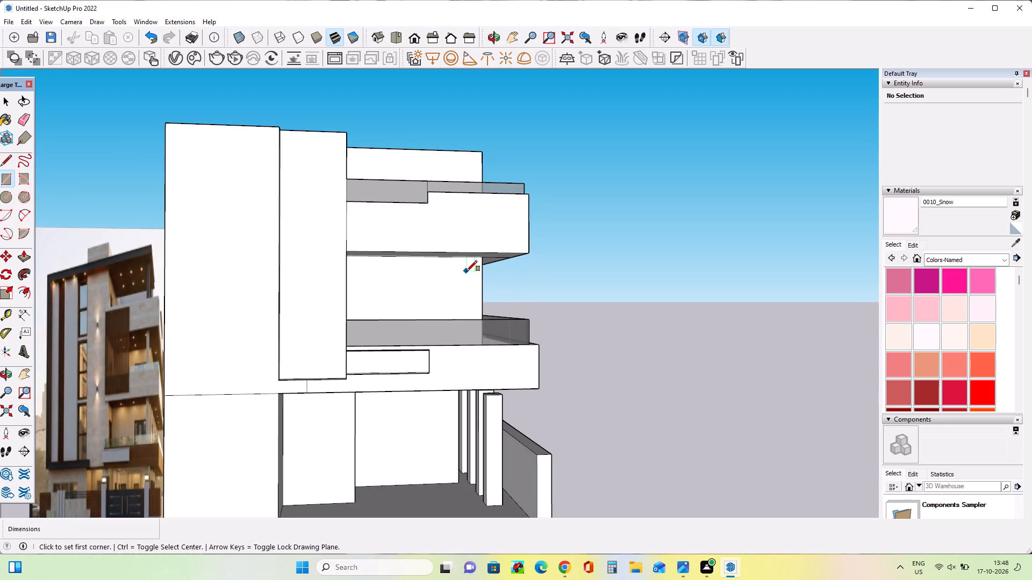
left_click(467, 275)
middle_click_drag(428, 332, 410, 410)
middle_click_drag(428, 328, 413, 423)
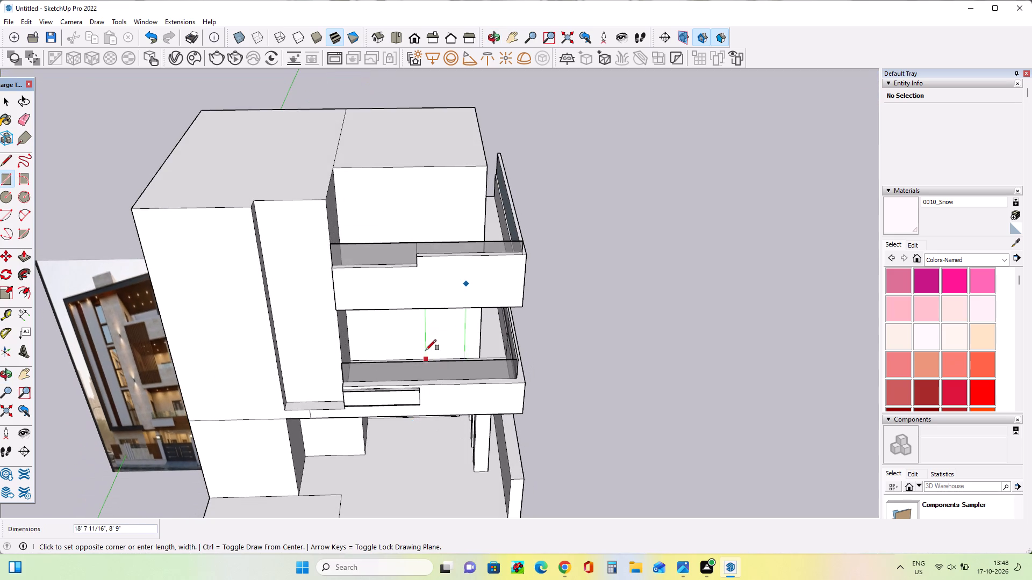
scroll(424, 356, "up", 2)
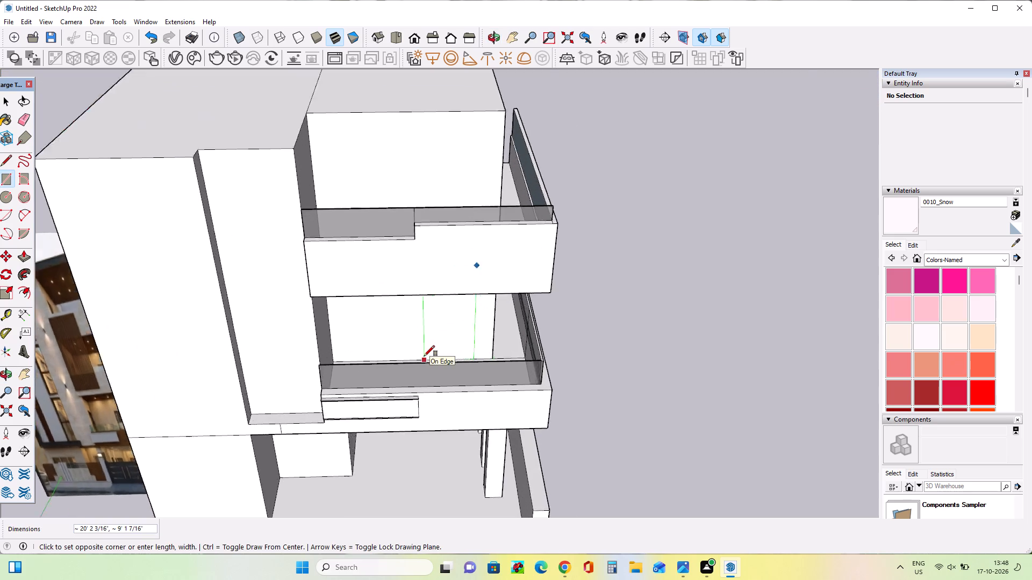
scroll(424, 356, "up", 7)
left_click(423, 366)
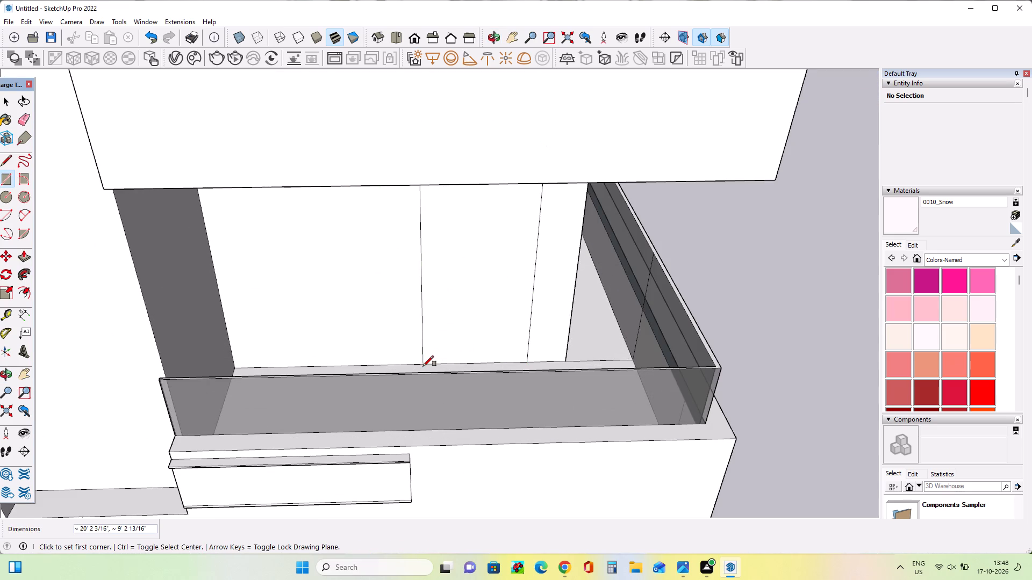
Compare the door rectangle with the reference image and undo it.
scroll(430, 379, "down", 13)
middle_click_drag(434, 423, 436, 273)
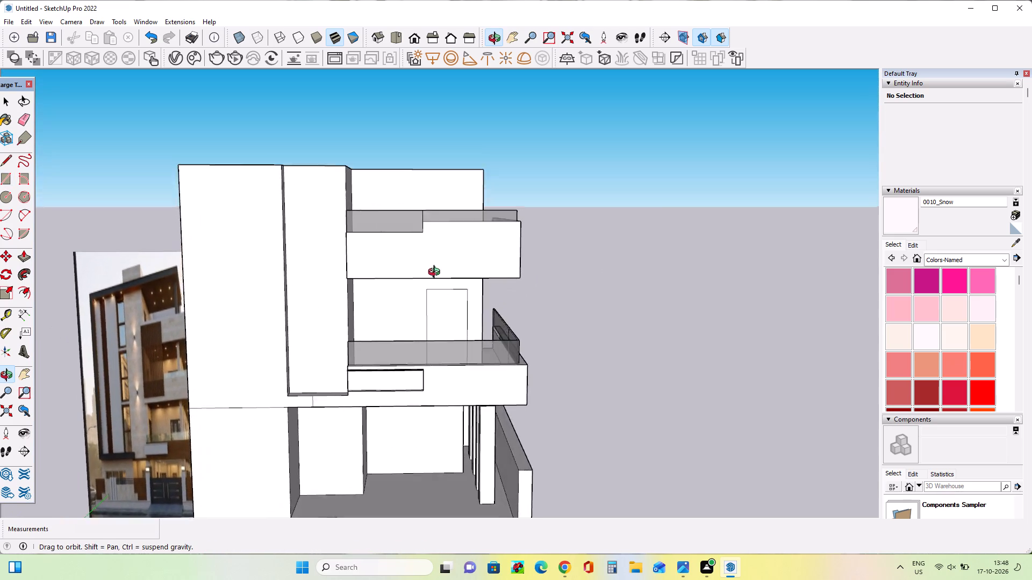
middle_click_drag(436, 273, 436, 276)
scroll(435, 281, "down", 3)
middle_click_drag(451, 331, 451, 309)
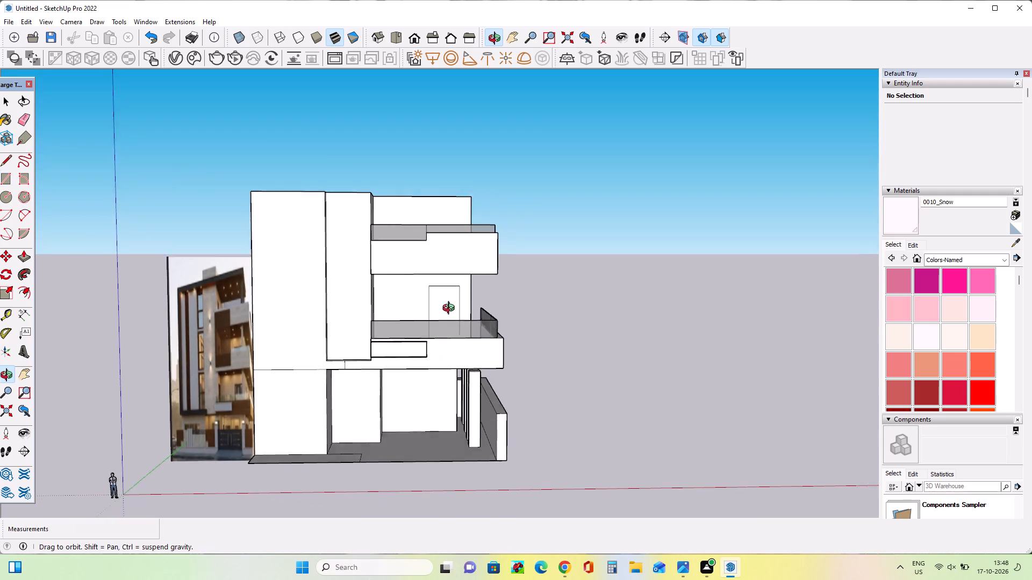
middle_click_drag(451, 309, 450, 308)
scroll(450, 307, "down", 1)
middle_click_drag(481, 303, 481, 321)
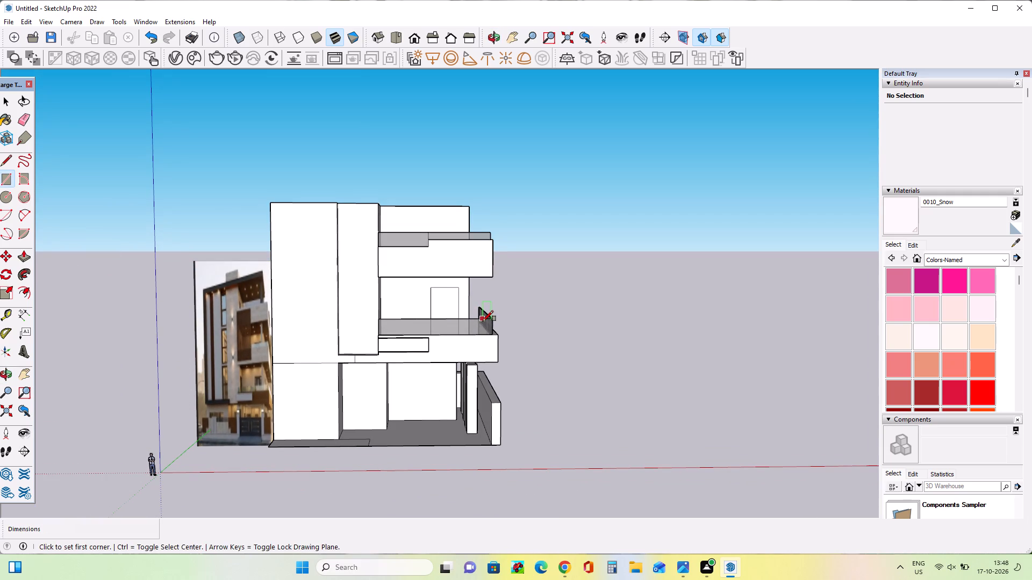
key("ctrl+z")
Draw a door rectangle about 18' 2" high by 8' 1" wide on the middle-floor wall, down to the balcony floor.
scroll(445, 297, "up", 4)
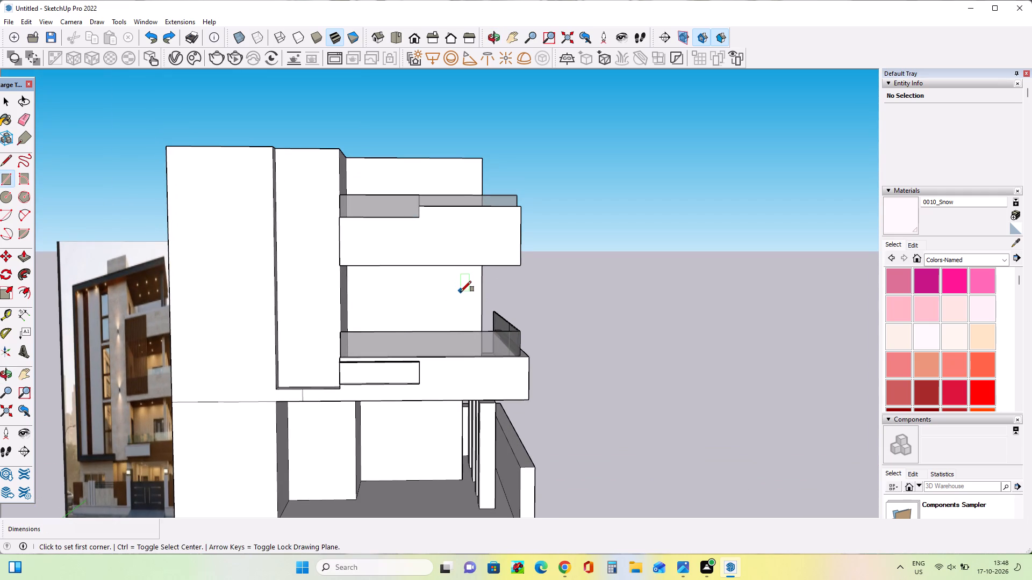
left_click_drag(461, 292, 455, 299)
middle_click_drag(438, 347, 428, 440)
middle_click_drag(435, 347, 446, 381)
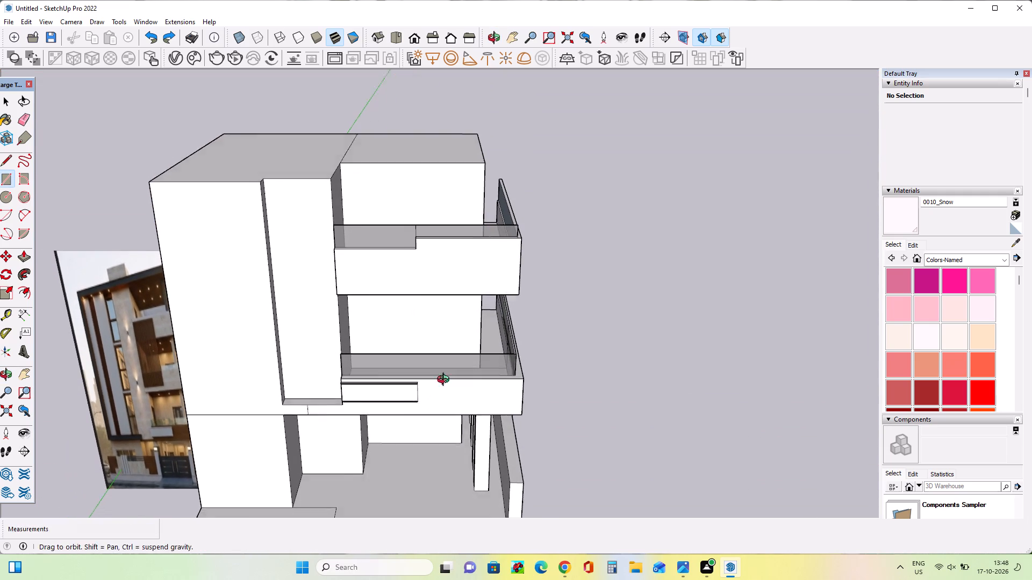
middle_click_drag(446, 381, 448, 404)
scroll(431, 350, "up", 3)
middle_click_drag(438, 371, 441, 401)
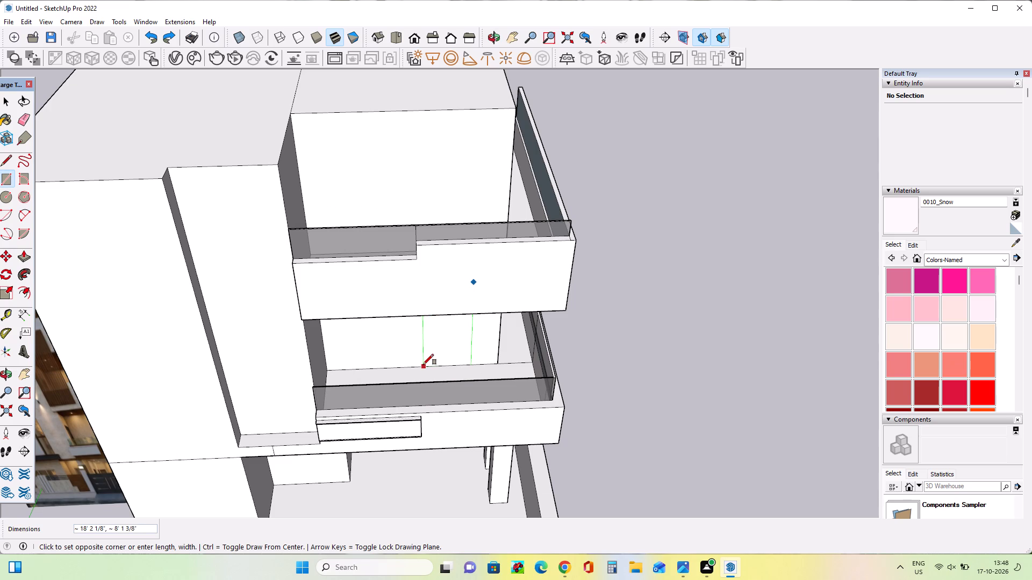
left_click(423, 365)
Add a full-height rectangle about 1' 4" wide along the door outline's edge on the tower side.
middle_click_drag(460, 385, 480, 417)
scroll(480, 417, "down", 8)
scroll(479, 422, "up", 1)
middle_click_drag(474, 401, 448, 250)
scroll(458, 310, "up", 4)
scroll(428, 347, "down", 3)
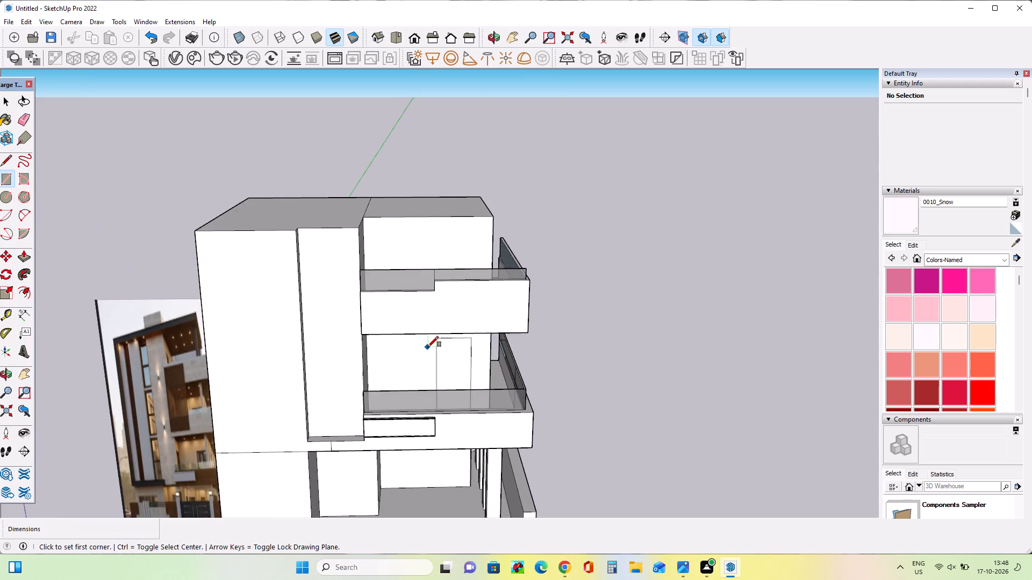
scroll(428, 347, "down", 4)
middle_click_drag(450, 401, 462, 372)
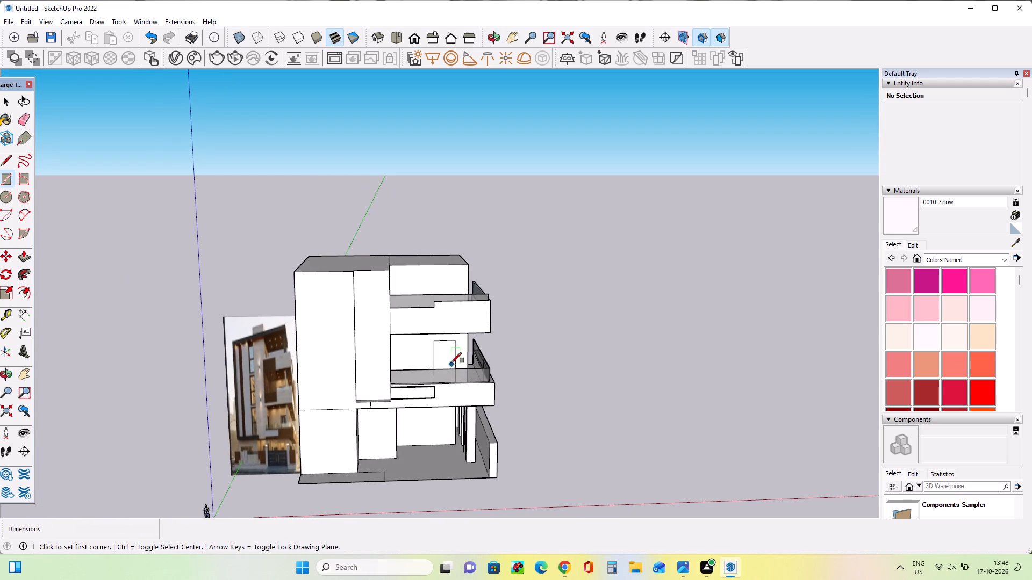
scroll(432, 342, "up", 8)
middle_click_drag(438, 363, 451, 419)
scroll(435, 353, "up", 4)
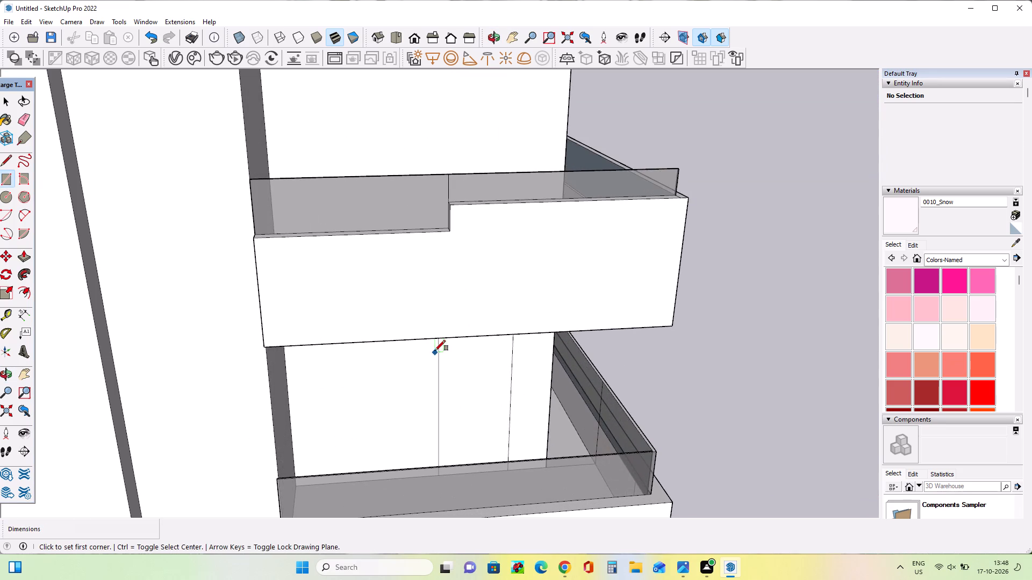
middle_click_drag(435, 342, 438, 308)
left_click(439, 329)
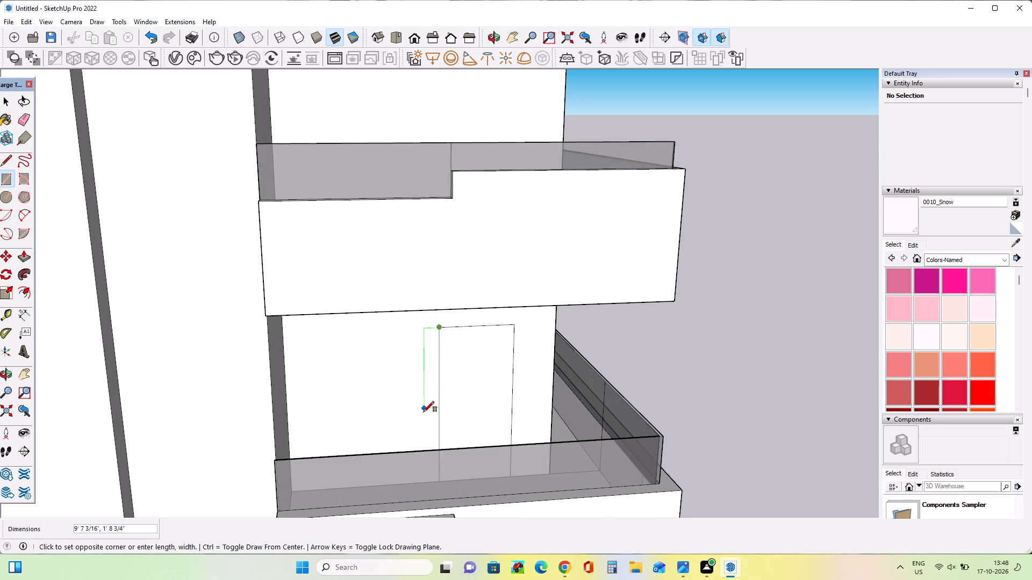
middle_click_drag(424, 416, 424, 503)
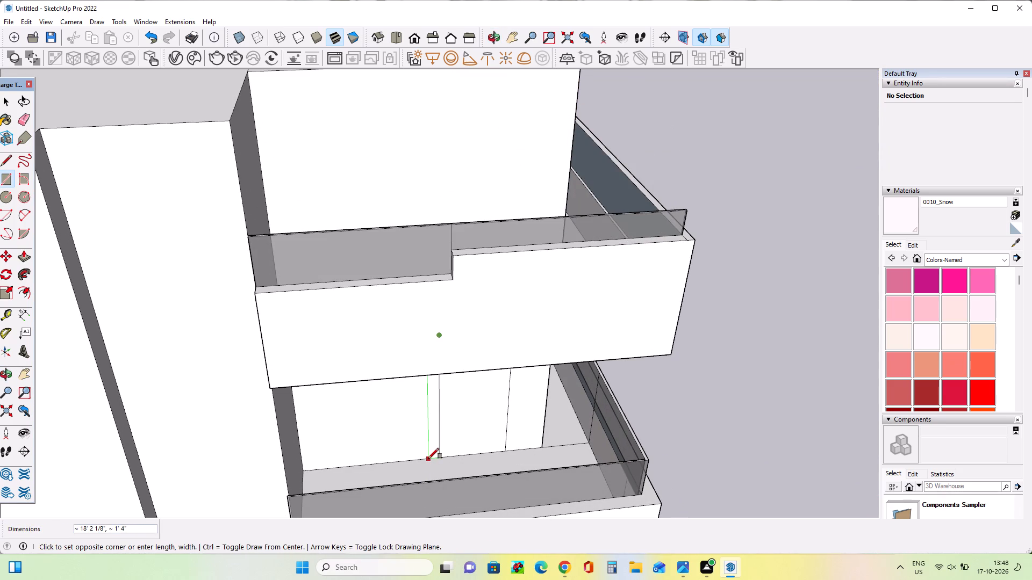
left_click(428, 459)
Erase the vertical line between the added strip and the door outline to form one wider opening.
middle_click_drag(432, 466, 378, 407)
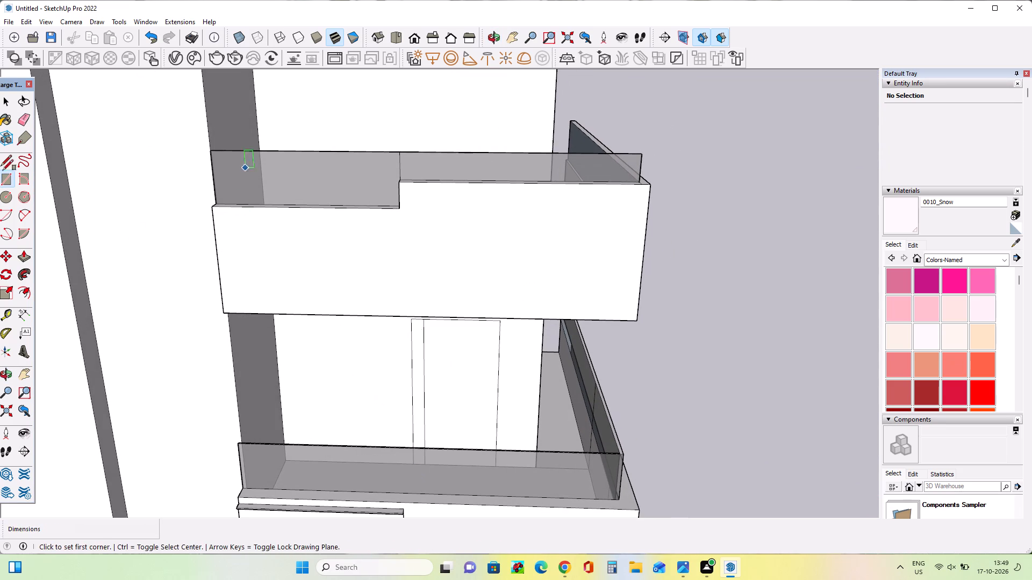
left_click(26, 117)
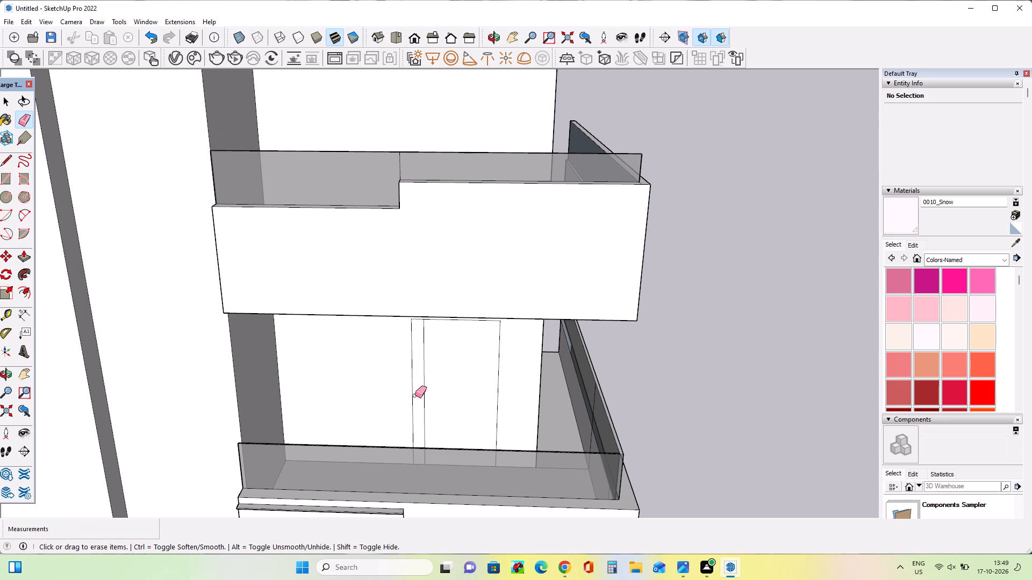
left_click(424, 405)
Compare the widened door outline and the overall floor and roof proportions with the building in the reference image.
scroll(357, 443, "down", 8)
middle_click_drag(376, 436, 388, 425)
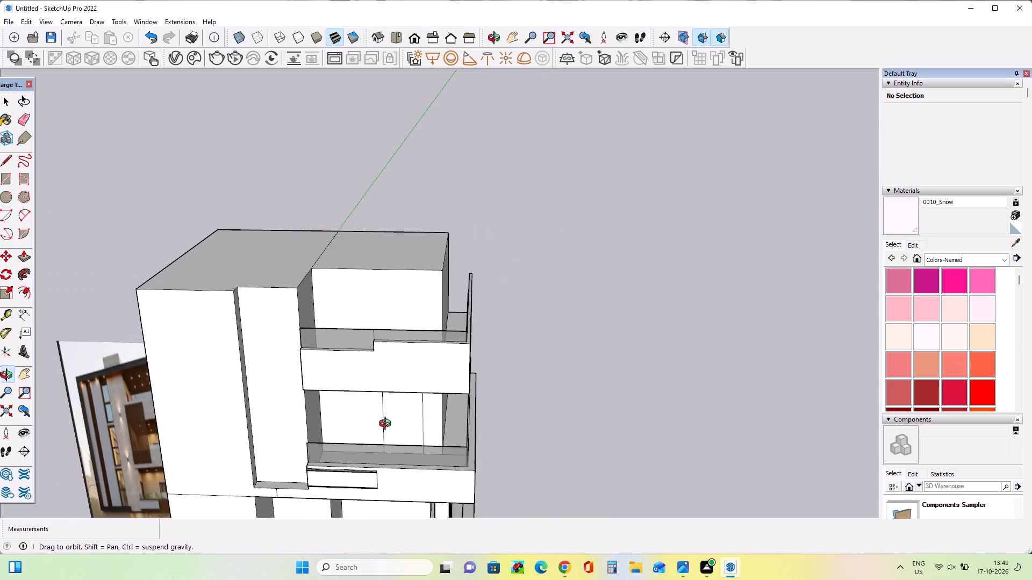
middle_click_drag(388, 425, 414, 381)
scroll(414, 380, "down", 7)
middle_click_drag(428, 473, 440, 350)
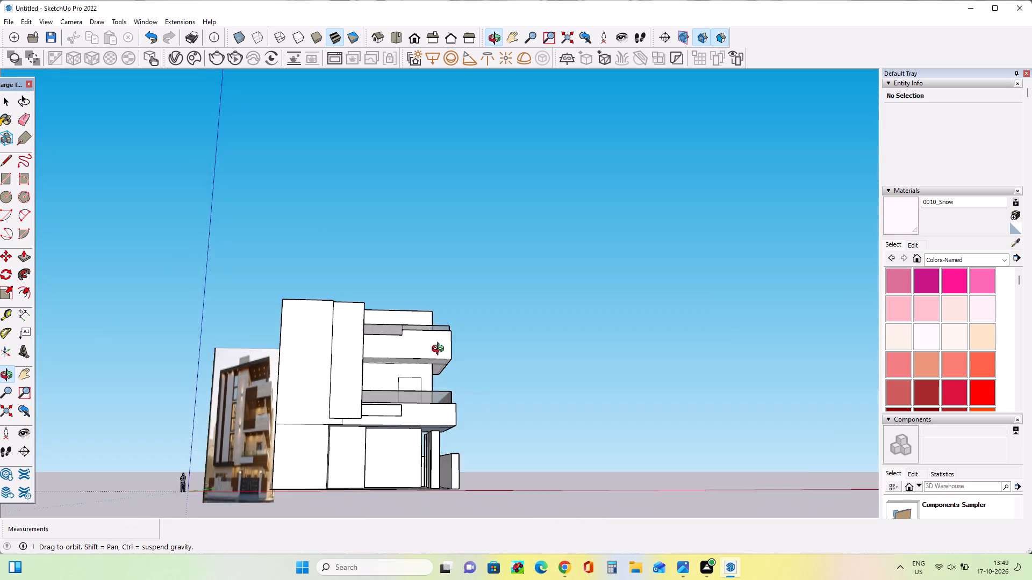
middle_click_drag(440, 350, 443, 369)
scroll(414, 375, "up", 4)
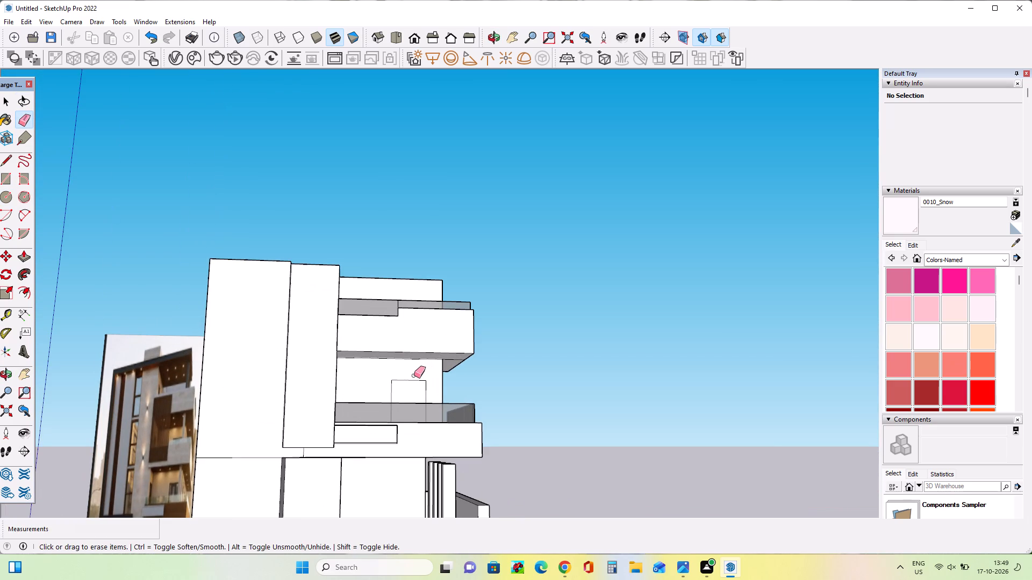
scroll(414, 375, "down", 6)
middle_click_drag(434, 412, 419, 463)
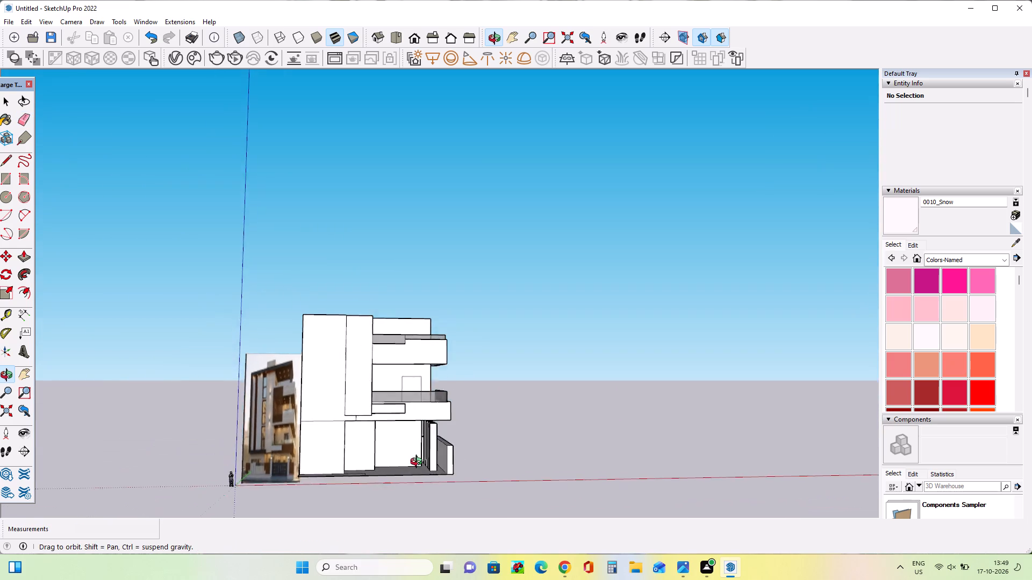
middle_click_drag(419, 463, 402, 497)
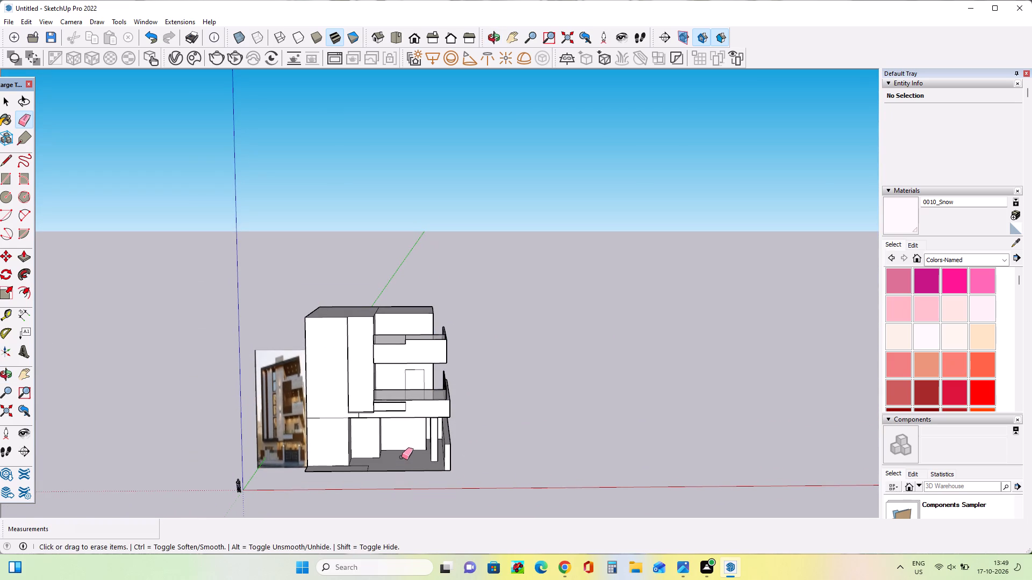
left_click(22, 375)
left_click_drag(357, 489, 360, 467)
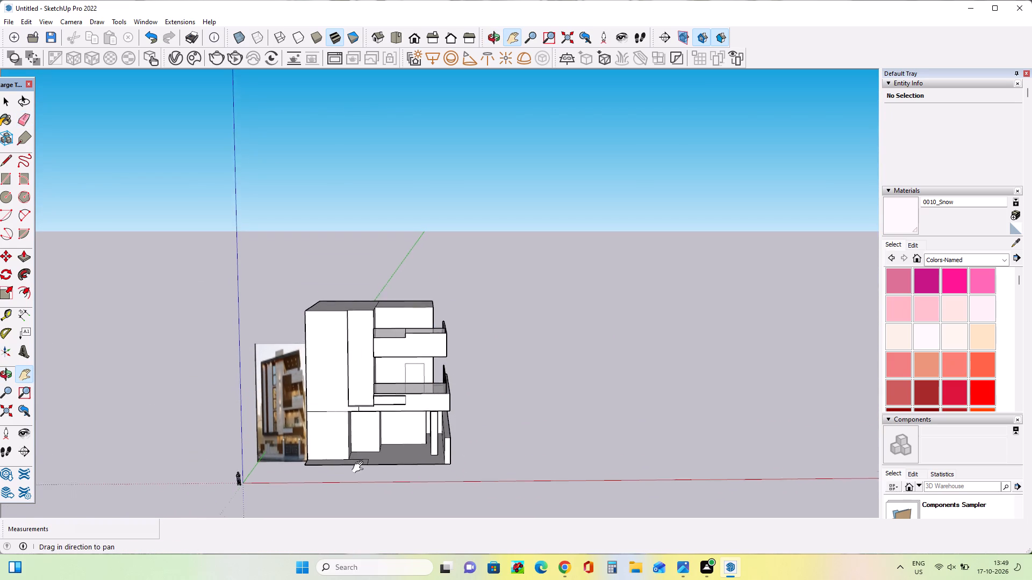
left_click_drag(360, 467, 367, 432)
scroll(426, 338, "up", 6)
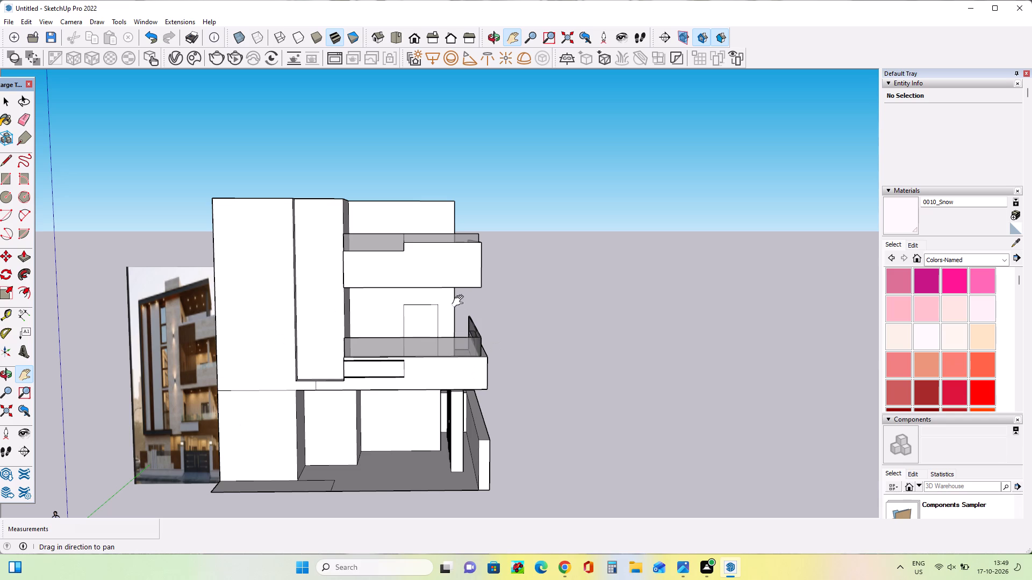
middle_click_drag(460, 301, 454, 300)
middle_click_drag(425, 223, 437, 288)
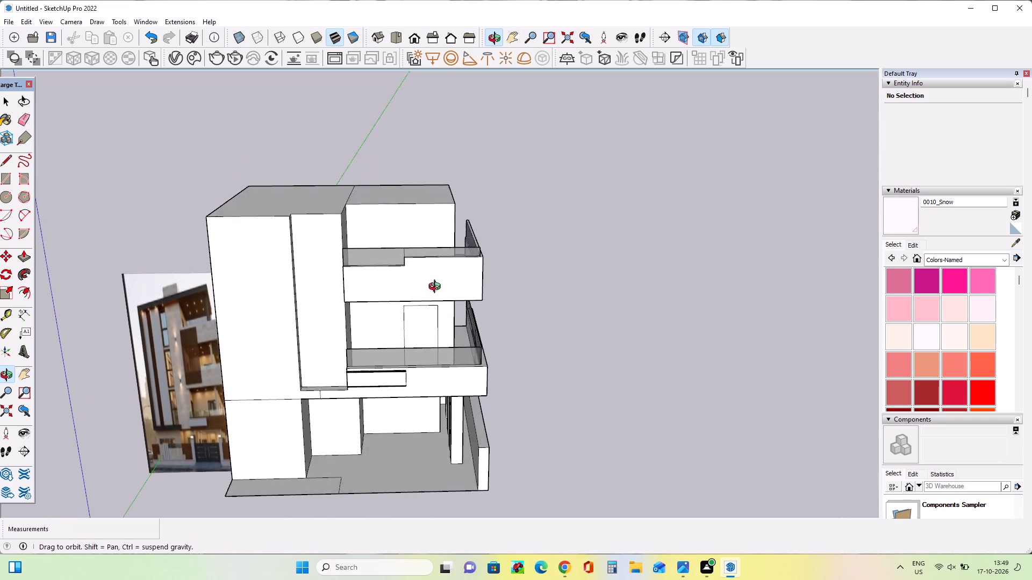
middle_click_drag(437, 288, 489, 259)
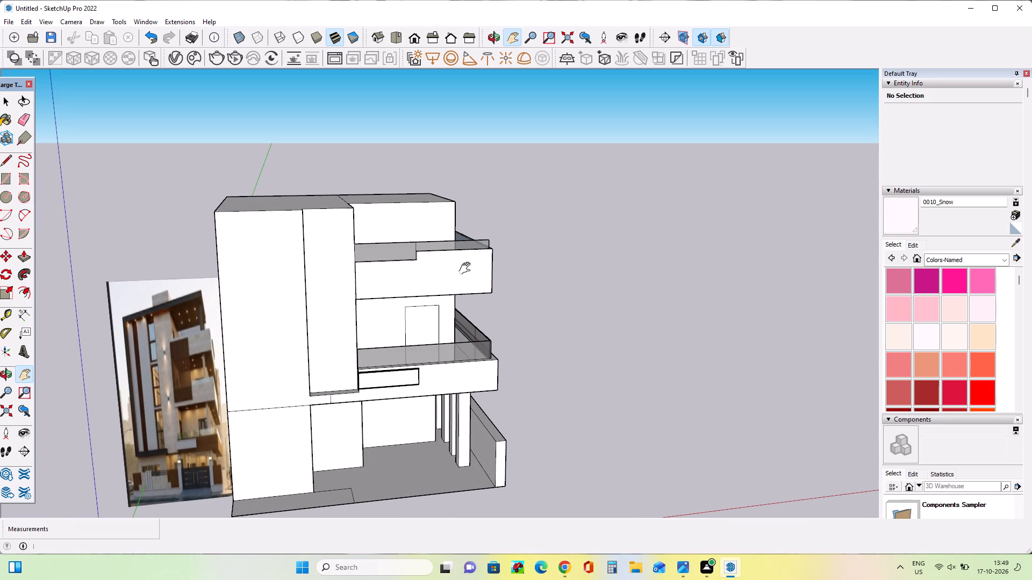
middle_click_drag(454, 269, 447, 312)
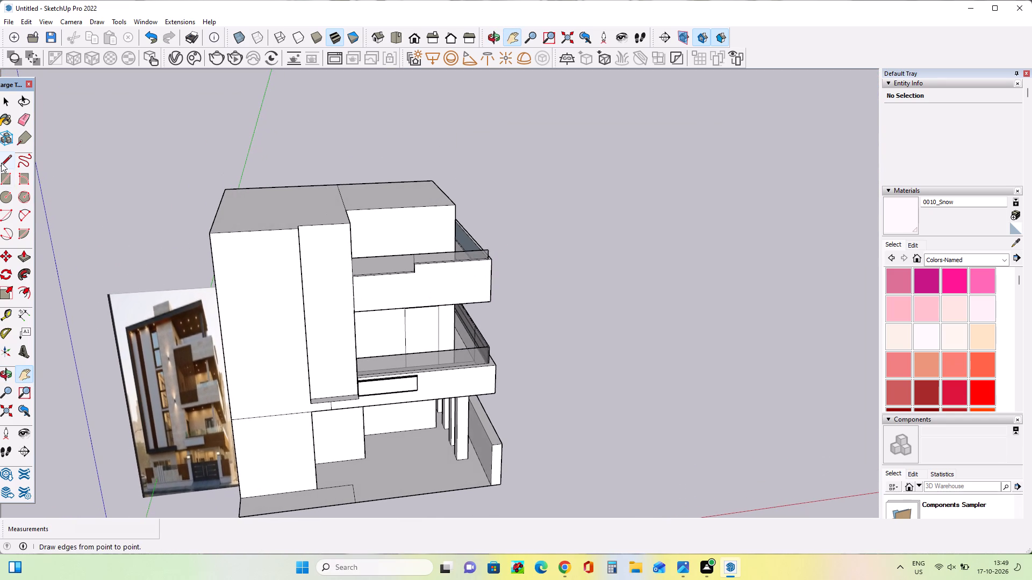
Push/Pull the roof of the balcony-side block up about 2' above the tower roof.
left_click(25, 260)
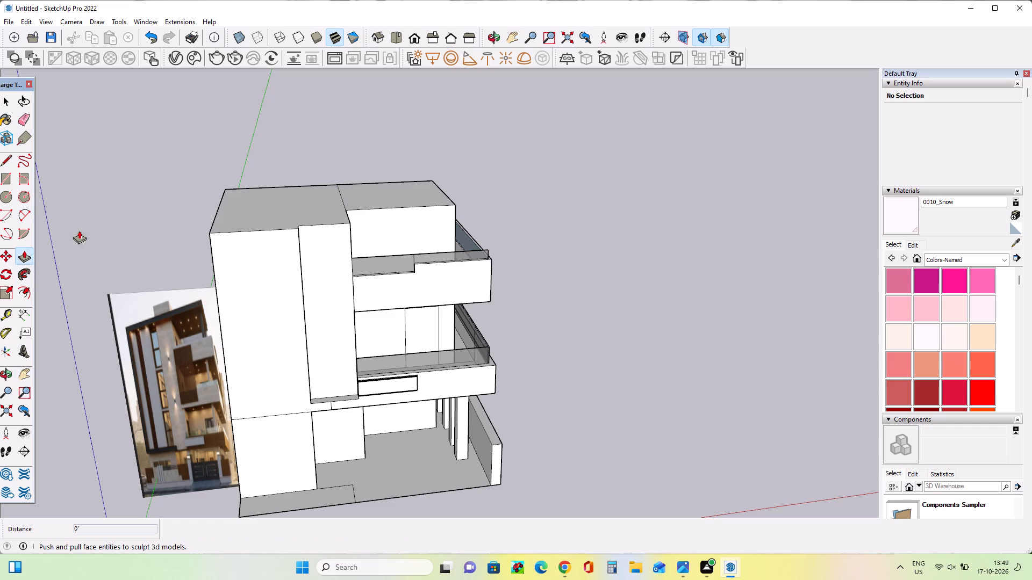
middle_click_drag(468, 236, 386, 250)
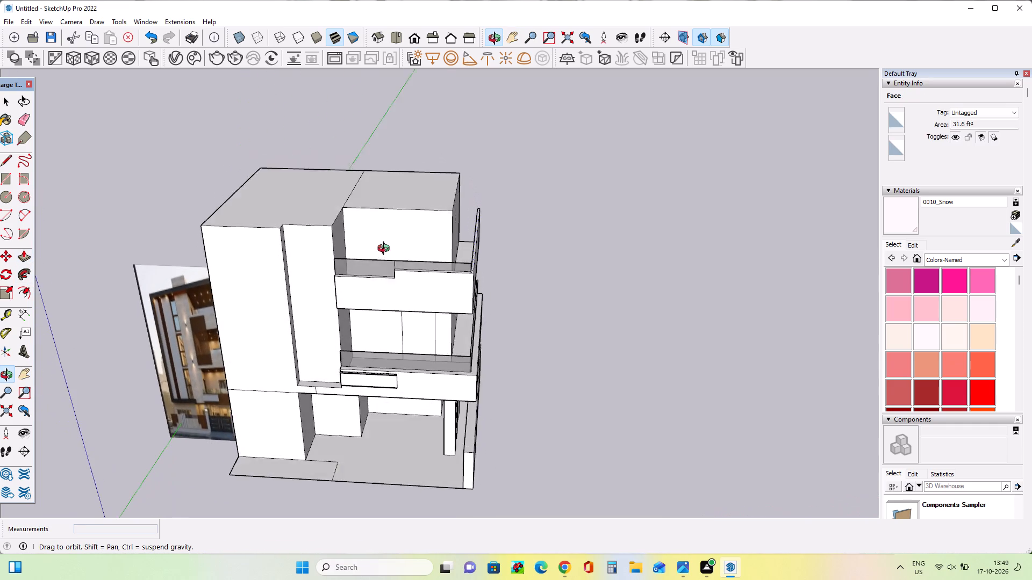
middle_click_drag(386, 250, 386, 245)
middle_click_drag(413, 270, 434, 234)
left_click(434, 195)
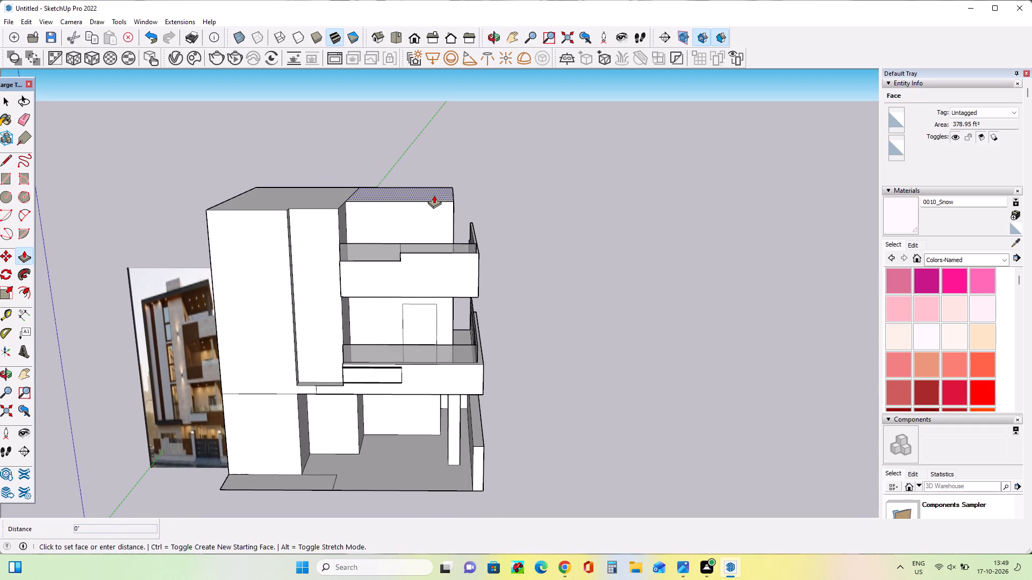
left_click(434, 188)
middle_click_drag(420, 326, 442, 319)
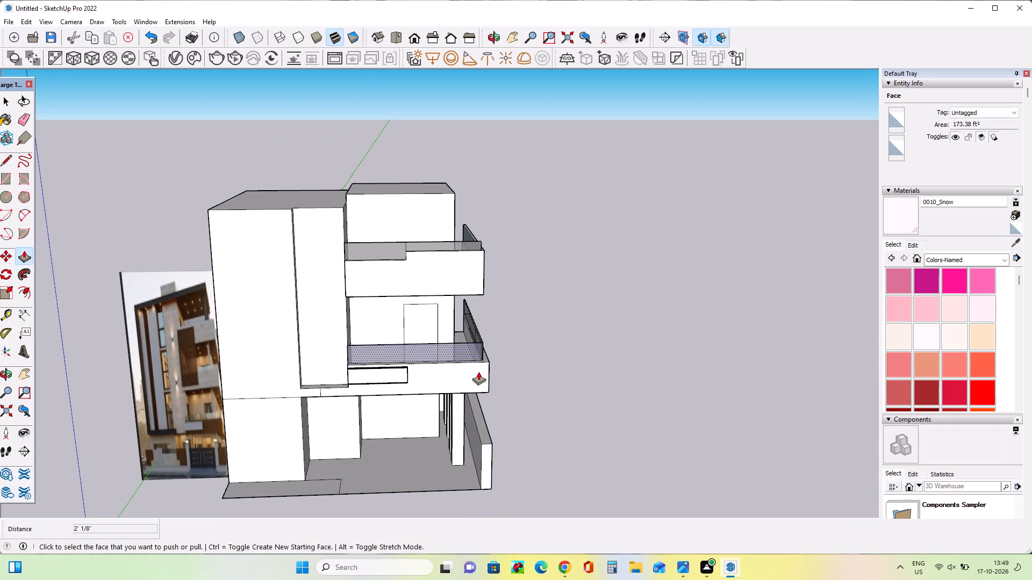
Draw a vertical line from the middle-floor door's outer edge up onto the top-floor wall and extend it higher.
left_click(8, 160)
left_click(436, 318)
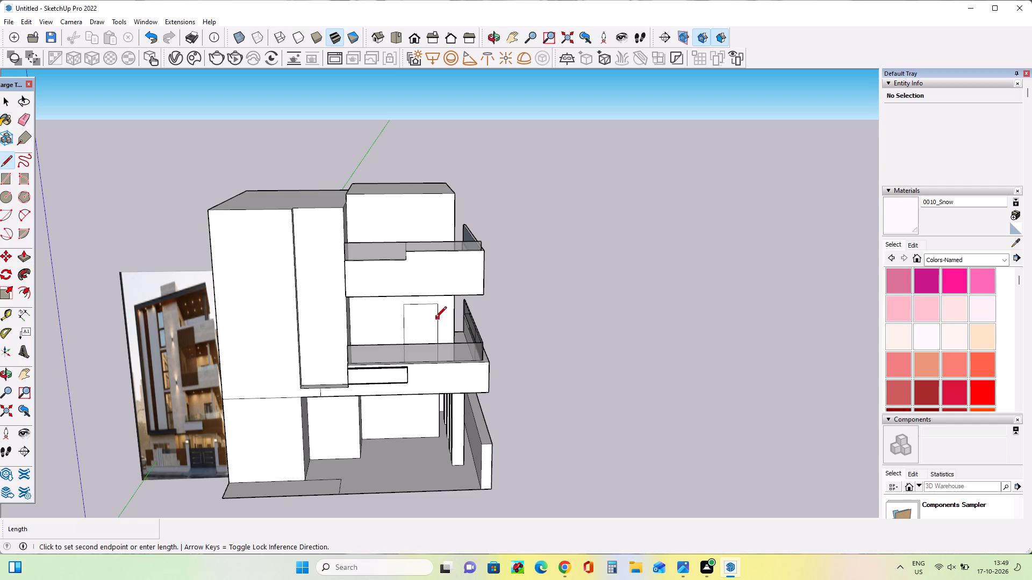
left_click(433, 224)
middle_click_drag(457, 269, 467, 306)
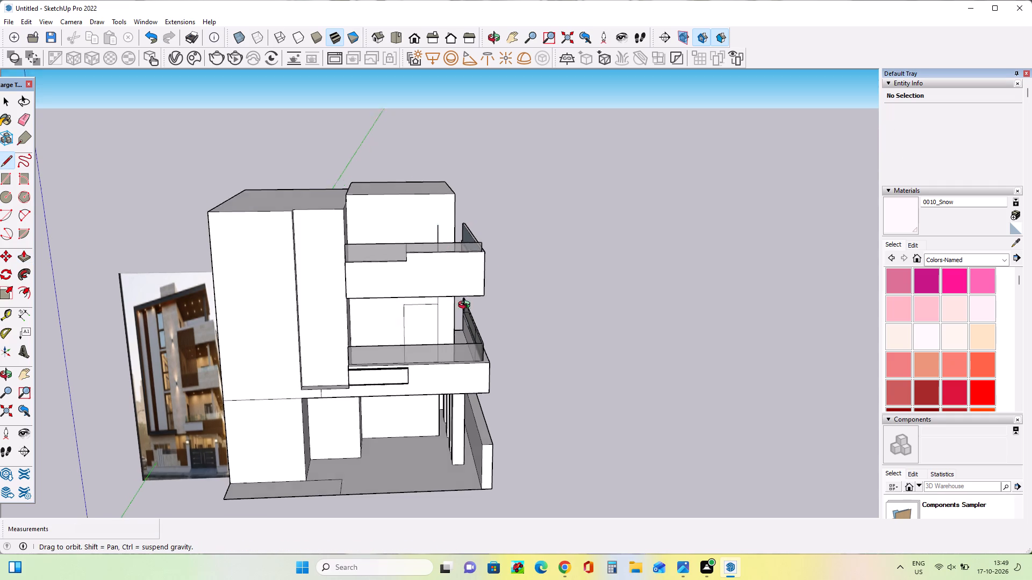
middle_click_drag(467, 306, 475, 475)
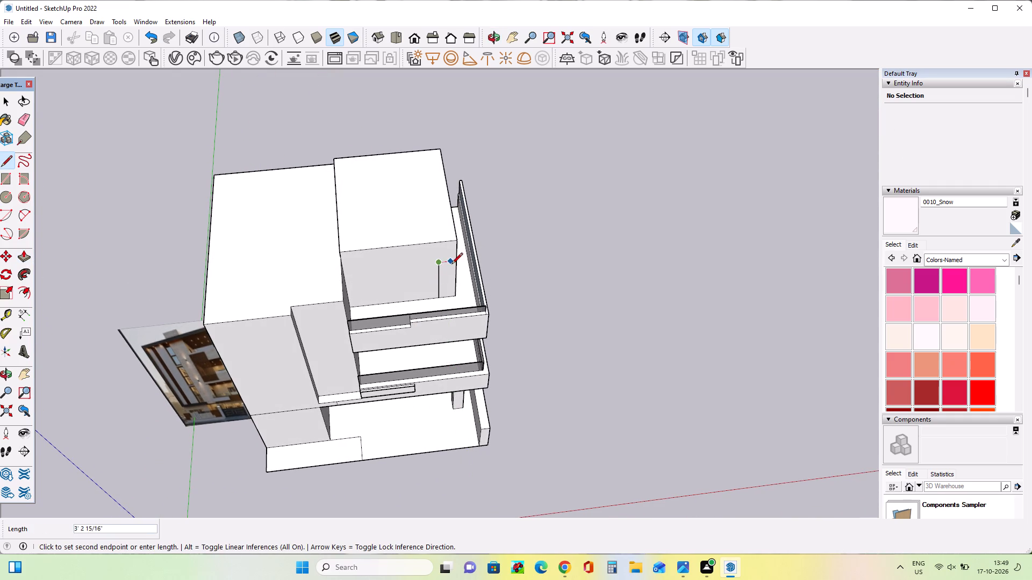
scroll(444, 254, "up", 9)
middle_click_drag(432, 247, 429, 209)
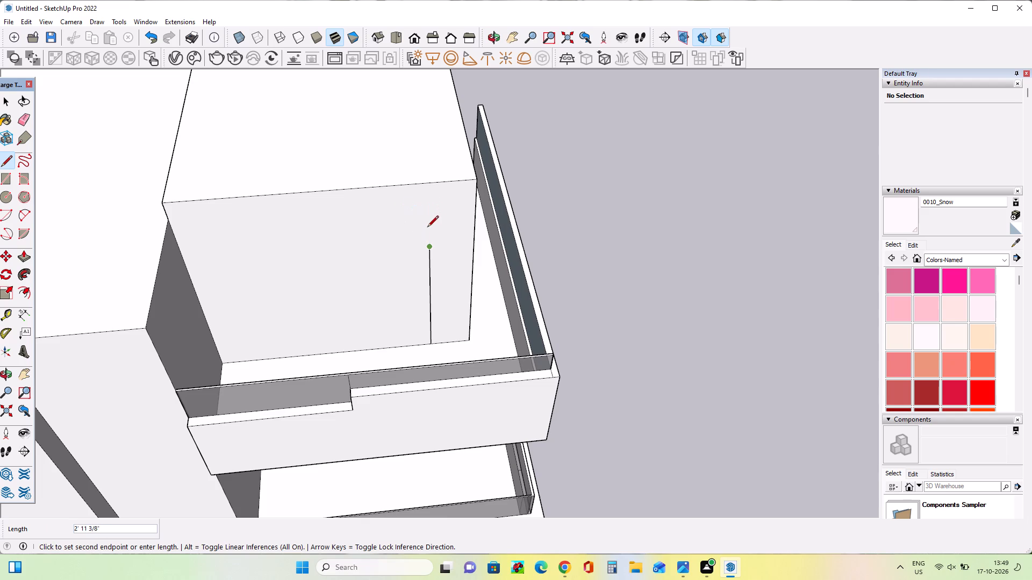
scroll(433, 233, "down", 1)
scroll(433, 233, "up", 3)
left_click(431, 222)
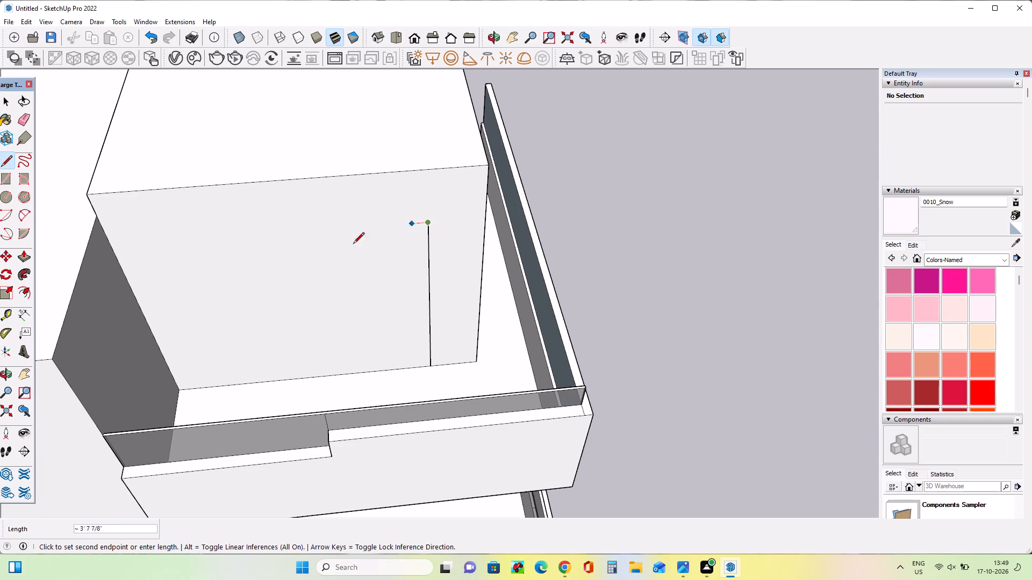
middle_click_drag(364, 244, 375, 191)
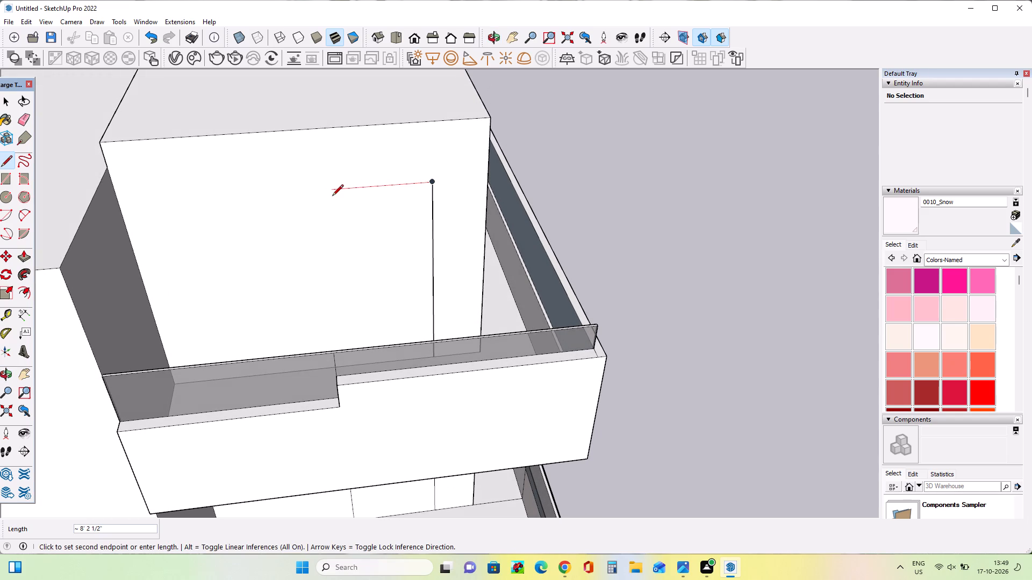
key("Escape")
Complete the top-floor door outline with a vertical line about 25' 9" long from the door below and a top line about 9' 6" long.
middle_click_drag(363, 380, 362, 247)
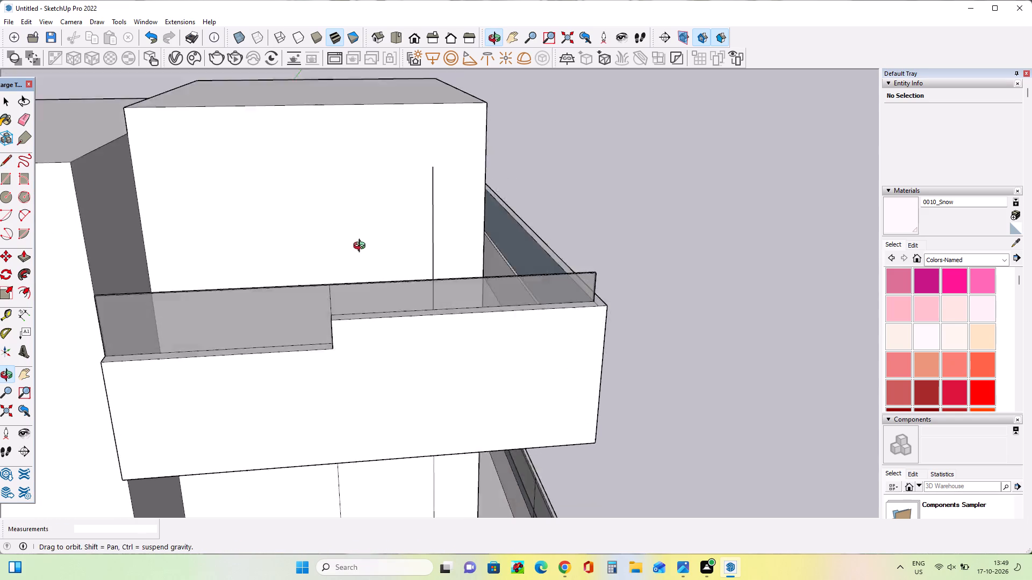
middle_click_drag(362, 247, 372, 213)
left_click(331, 465)
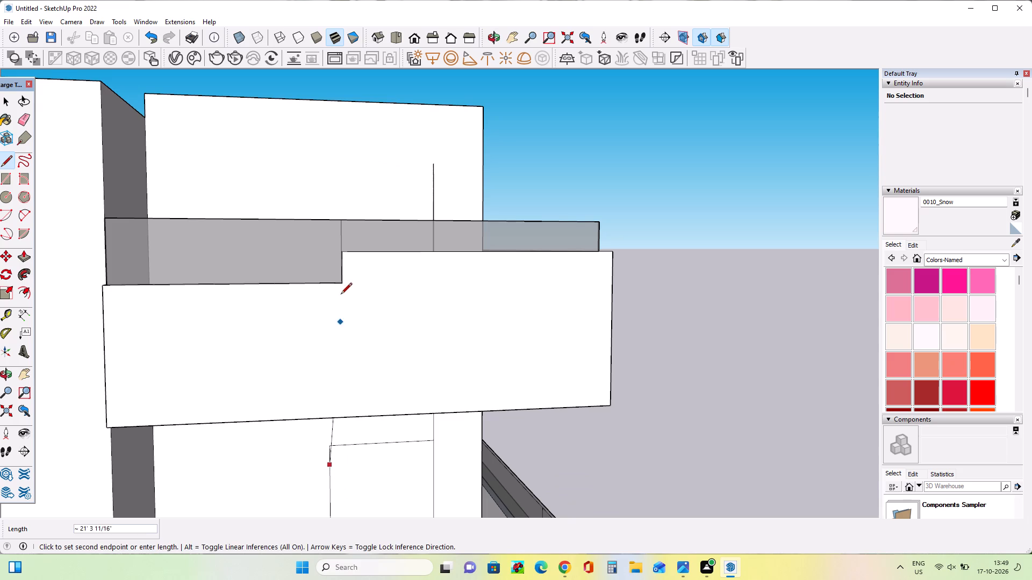
middle_click_drag(341, 294, 368, 480)
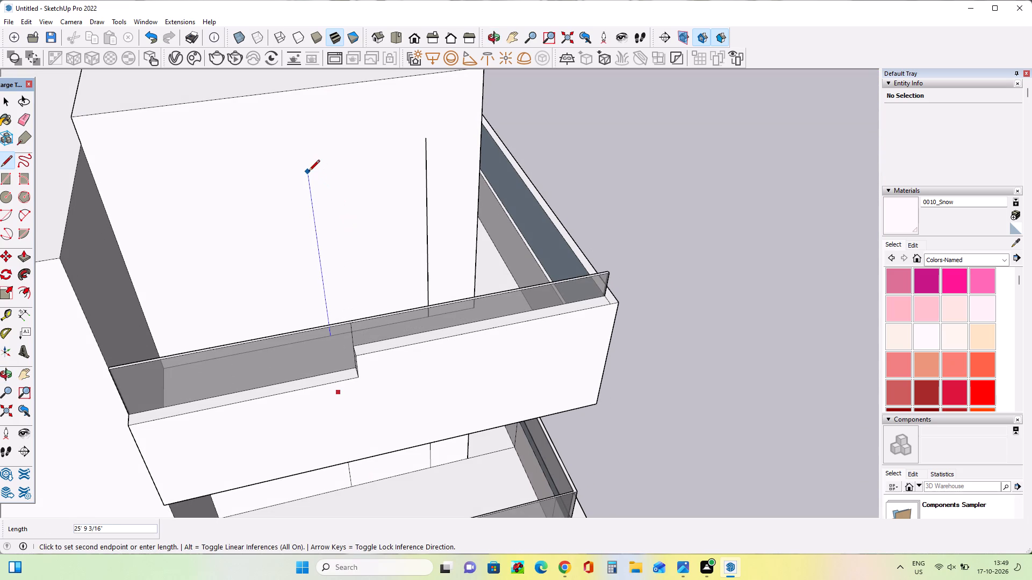
left_click(308, 172)
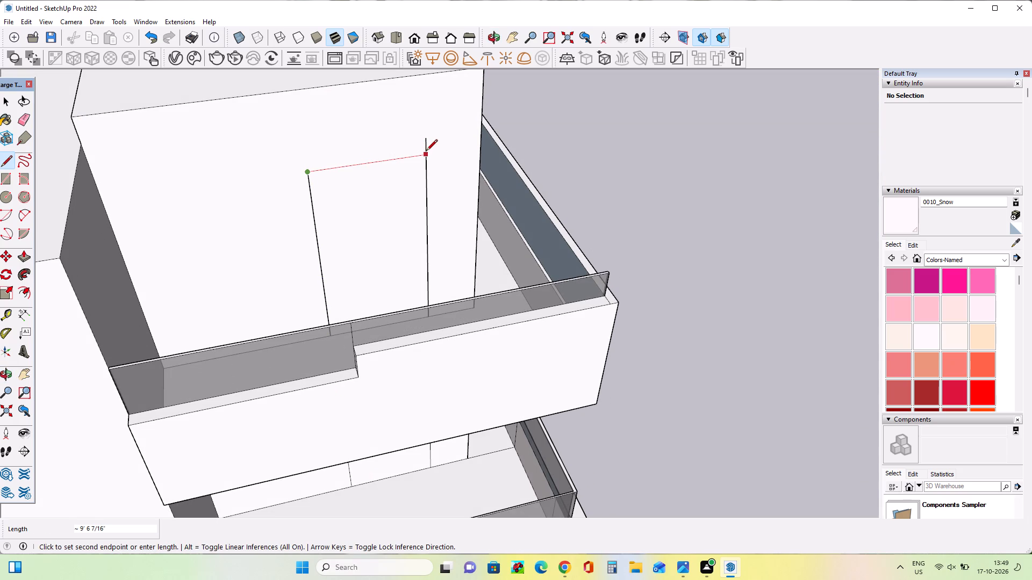
left_click(426, 151)
Erase the leftover line pieces above the top-floor and middle-floor door outlines.
middle_click_drag(461, 289, 404, 295)
scroll(404, 291, "down", 3)
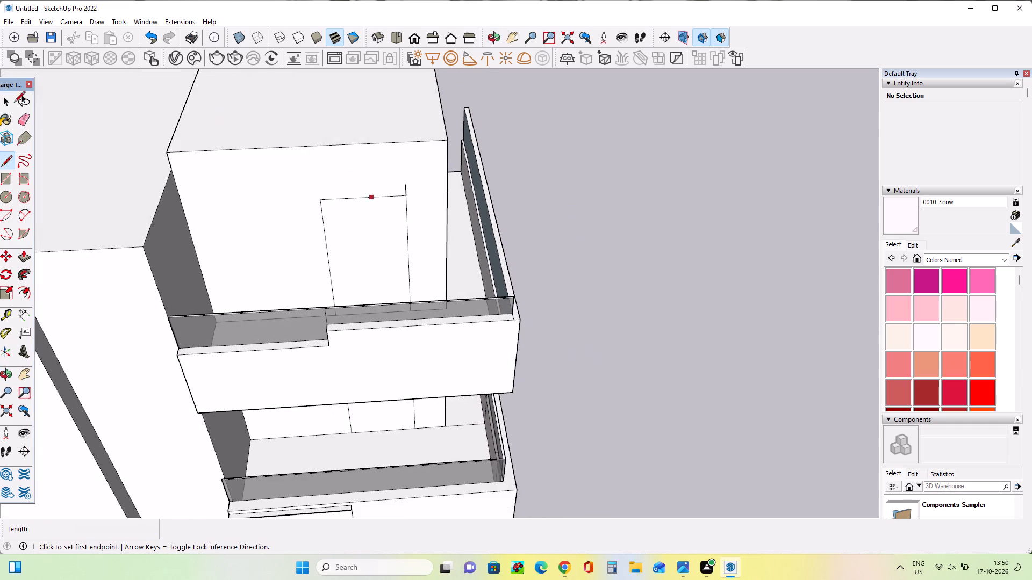
left_click(17, 120)
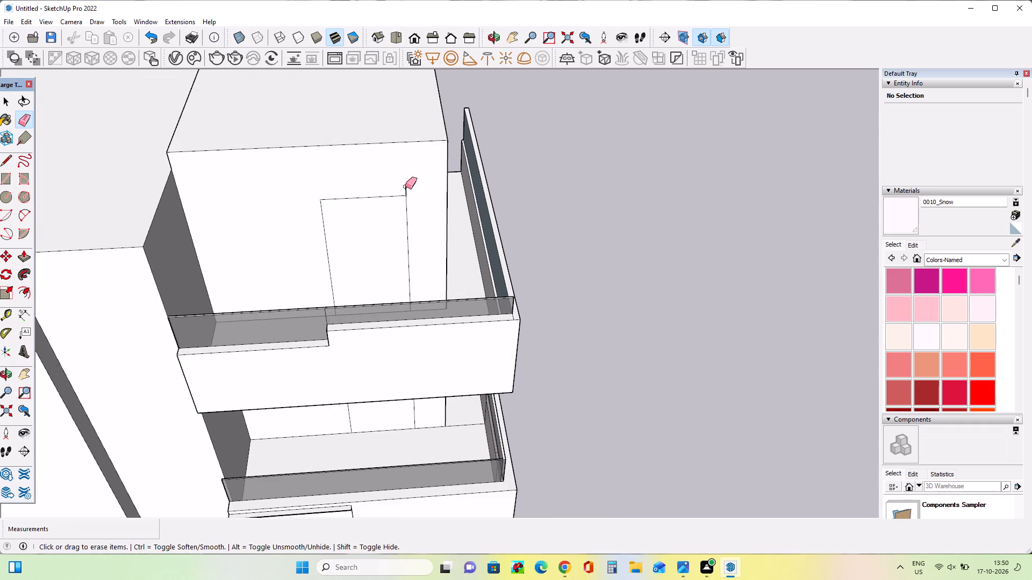
left_click_drag(405, 186, 421, 187)
middle_click_drag(406, 275, 430, 185)
scroll(429, 185, "down", 9)
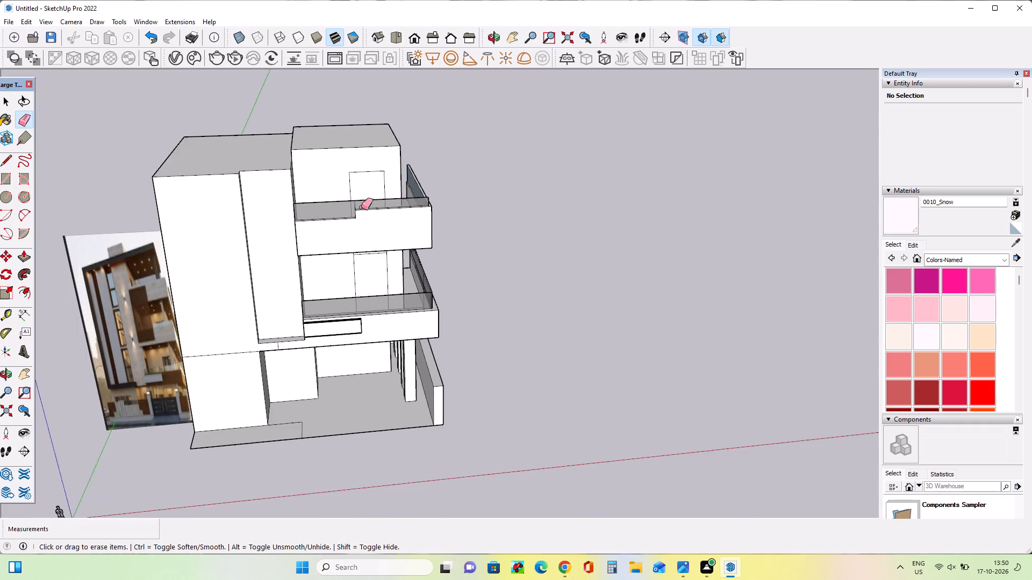
scroll(407, 238, "up", 1)
middle_click_drag(404, 238, 383, 197)
scroll(383, 253, "up", 4)
middle_click_drag(375, 289, 375, 273)
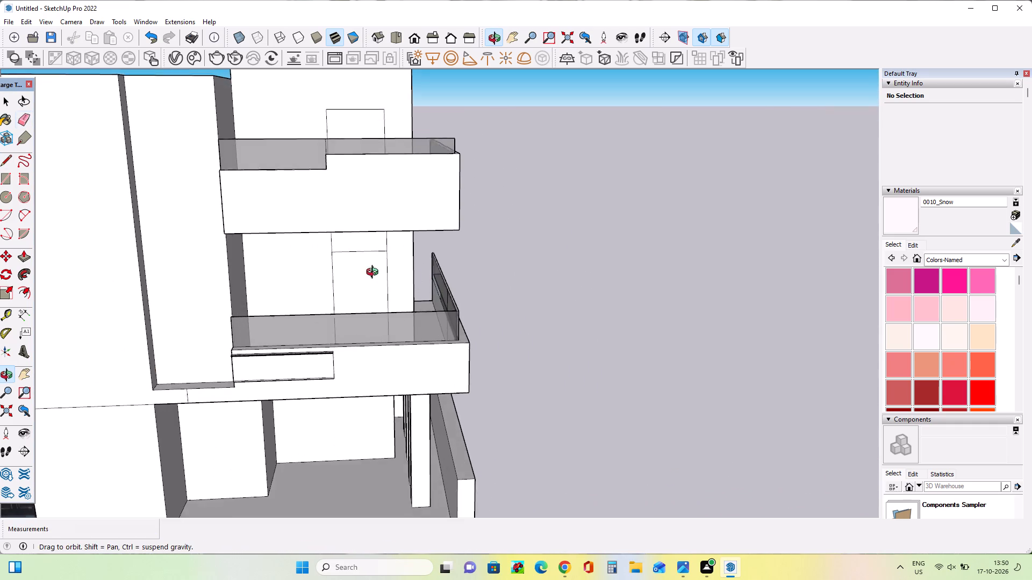
middle_click_drag(375, 273, 401, 221)
left_click_drag(328, 234, 364, 233)
left_click_drag(387, 229, 393, 230)
Compare the two door outlines, balconies and roof heights with the building in the reference image.
scroll(398, 261, "down", 8)
middle_click_drag(410, 198, 354, 260)
scroll(391, 235, "down", 1)
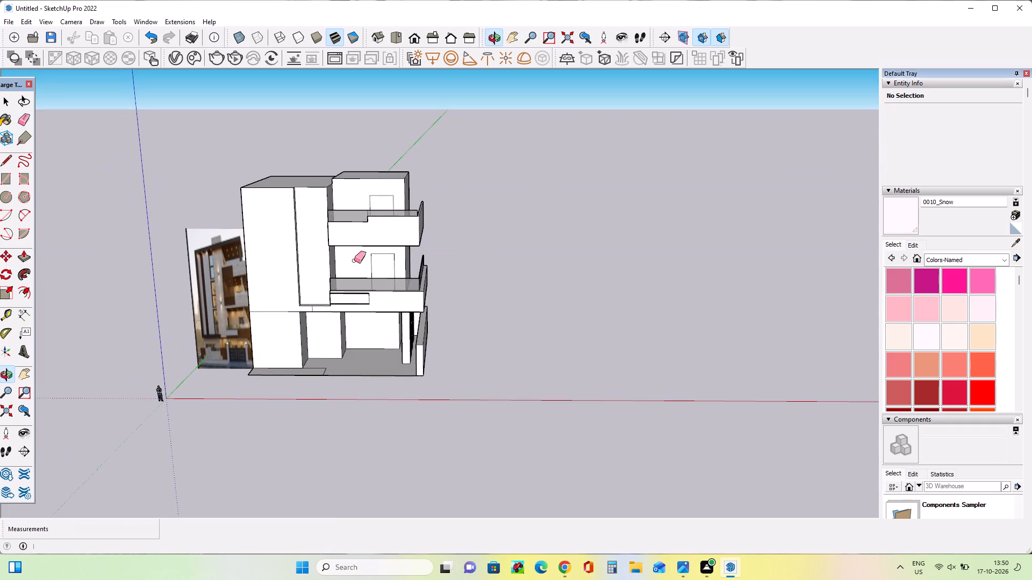
middle_click_drag(357, 259, 394, 246)
scroll(372, 221, "up", 2)
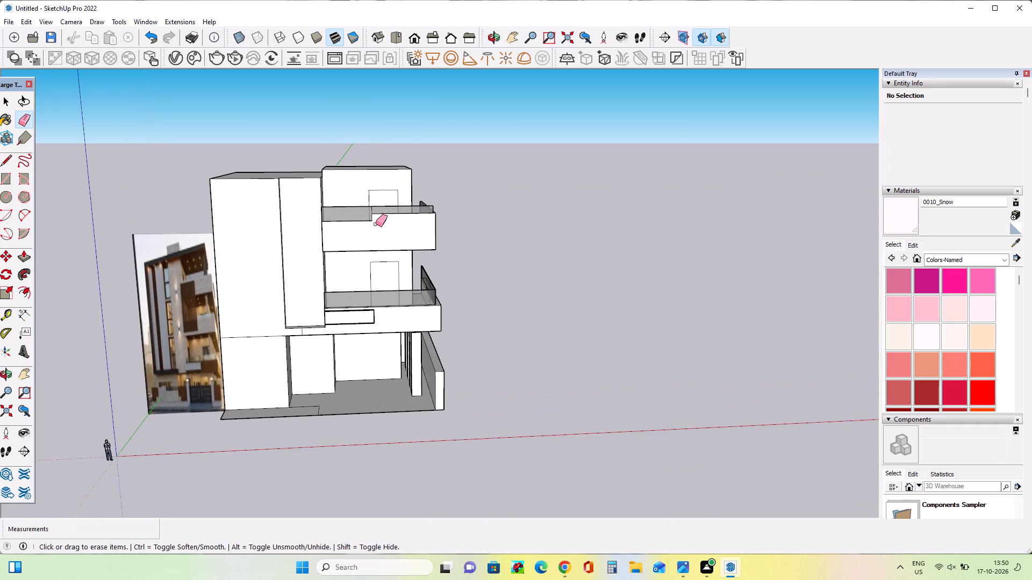
scroll(382, 233, "up", 3)
scroll(153, 375, "up", 3)
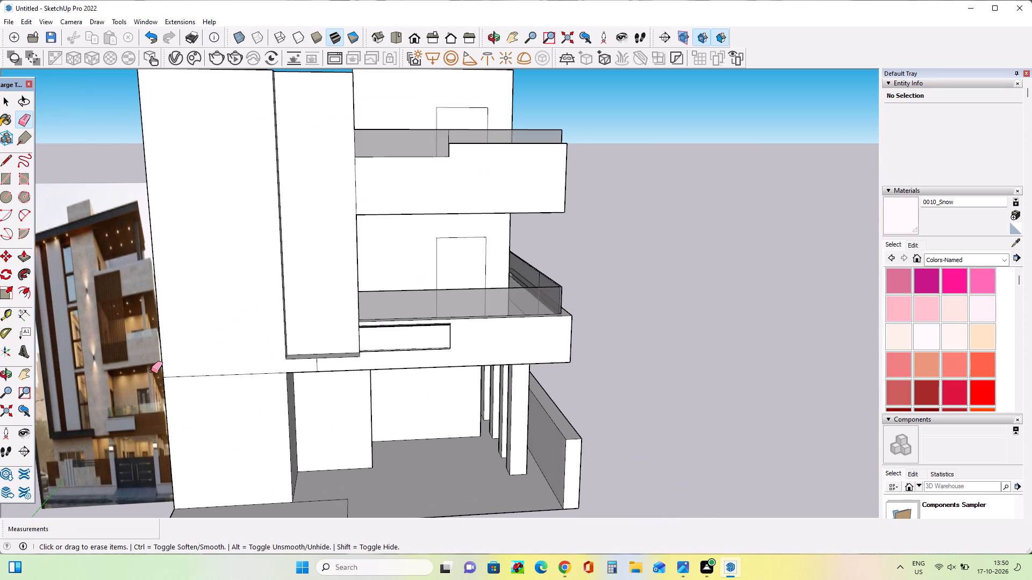
scroll(151, 371, "down", 8)
middle_click_drag(304, 360, 332, 289)
scroll(300, 245, "up", 3)
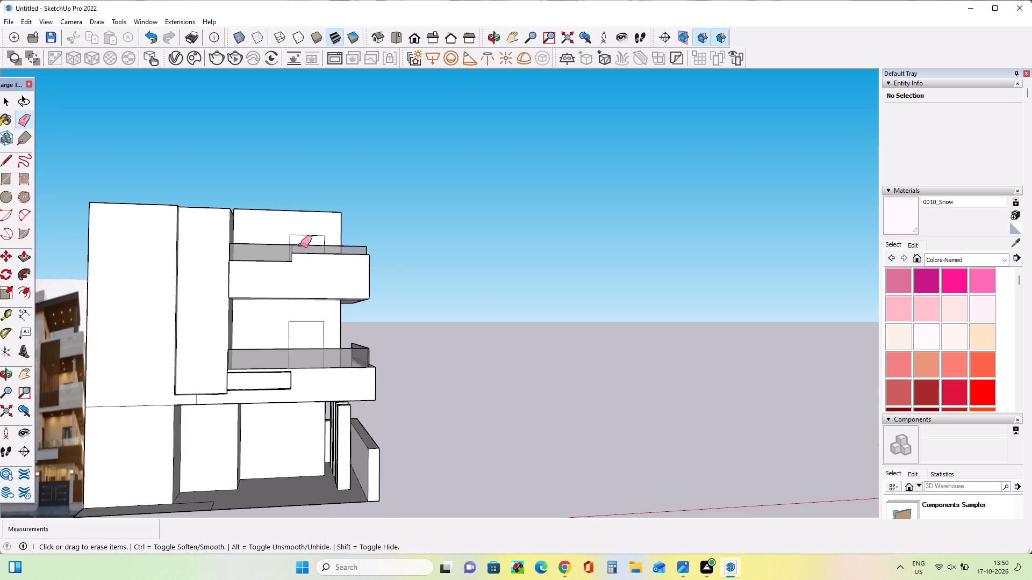
middle_click_drag(449, 307, 408, 308)
scroll(411, 311, "down", 4)
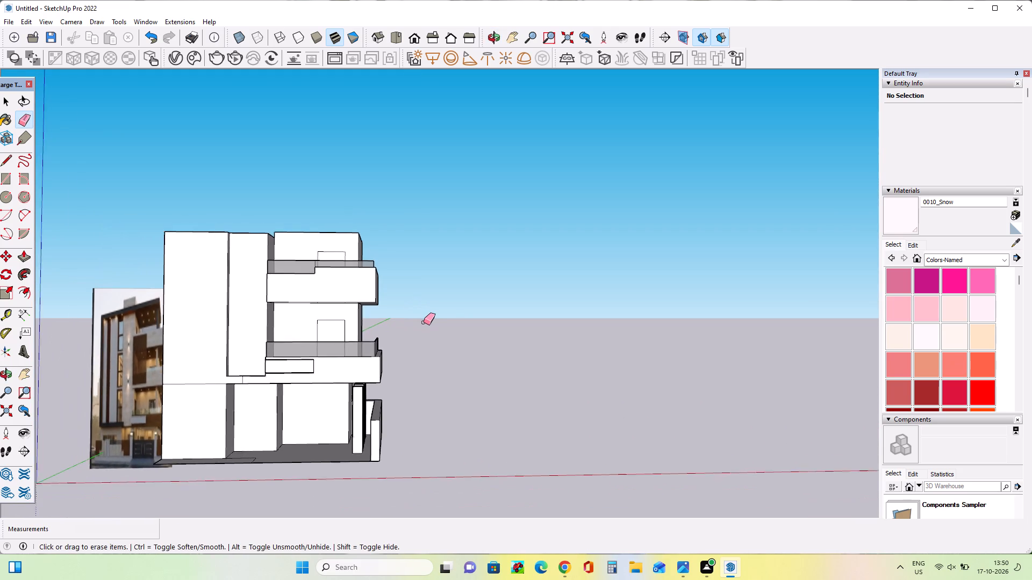
scroll(424, 322, "down", 2)
middle_click_drag(426, 332, 443, 335)
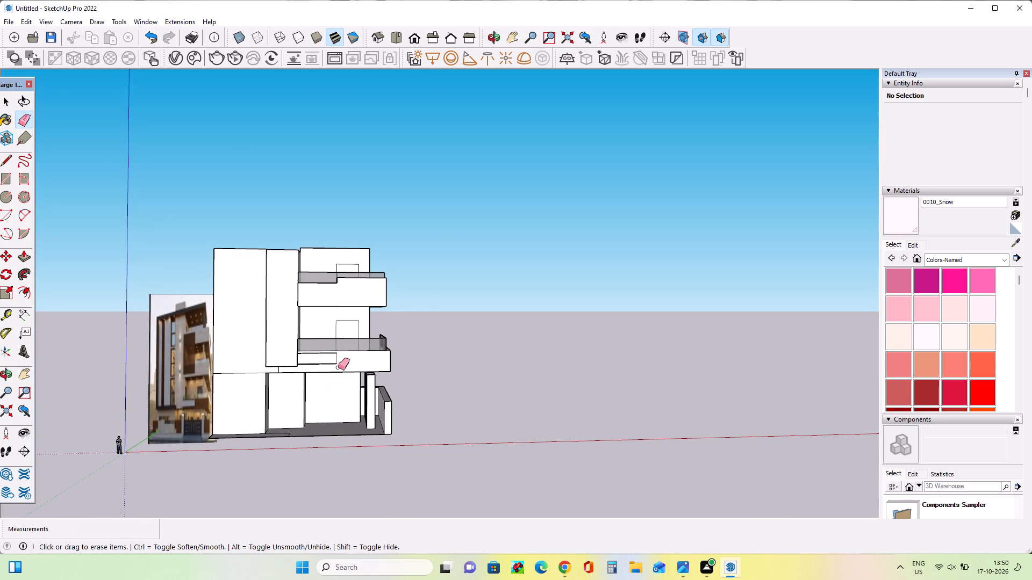
scroll(302, 363, "up", 3)
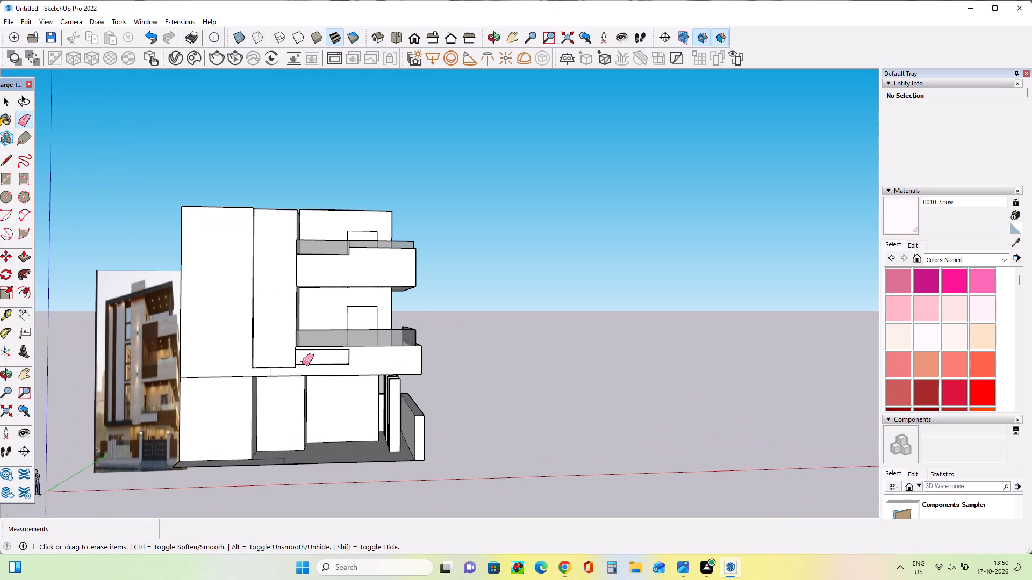
middle_click_drag(353, 288, 369, 326)
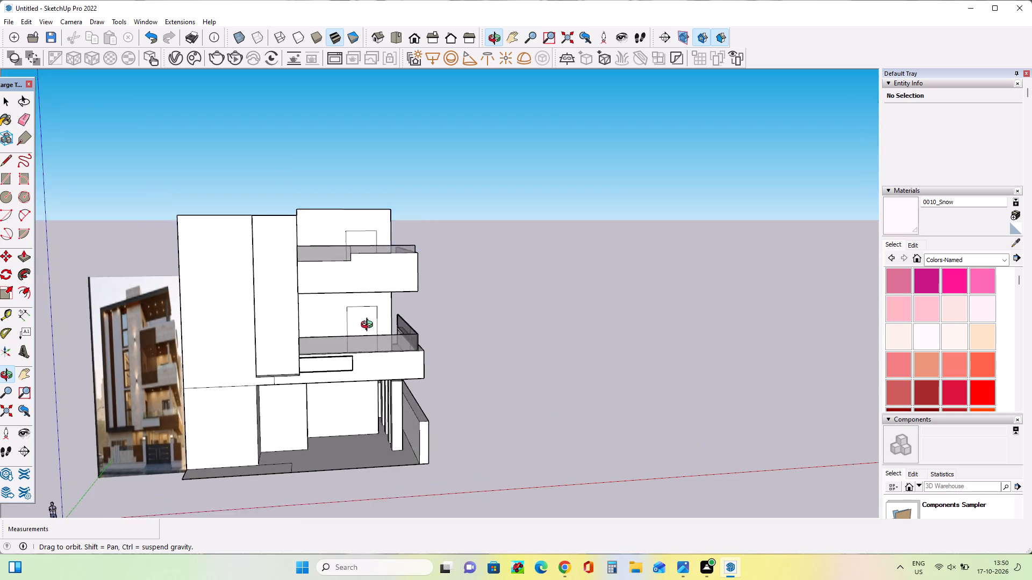
middle_click_drag(369, 326, 375, 360)
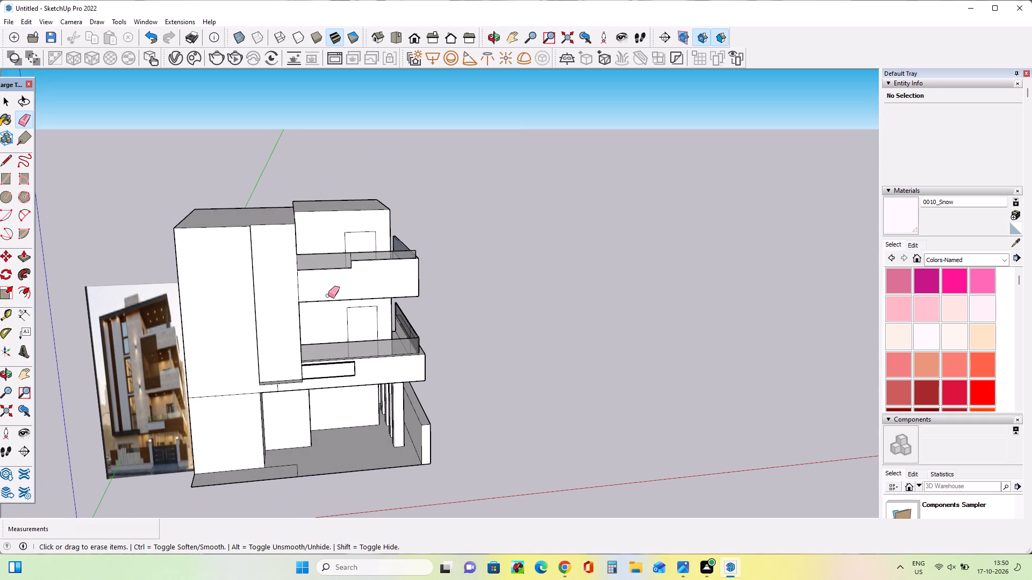
Examine the wooden louver screen and balconies in the reference image up close.
left_click(4, 175)
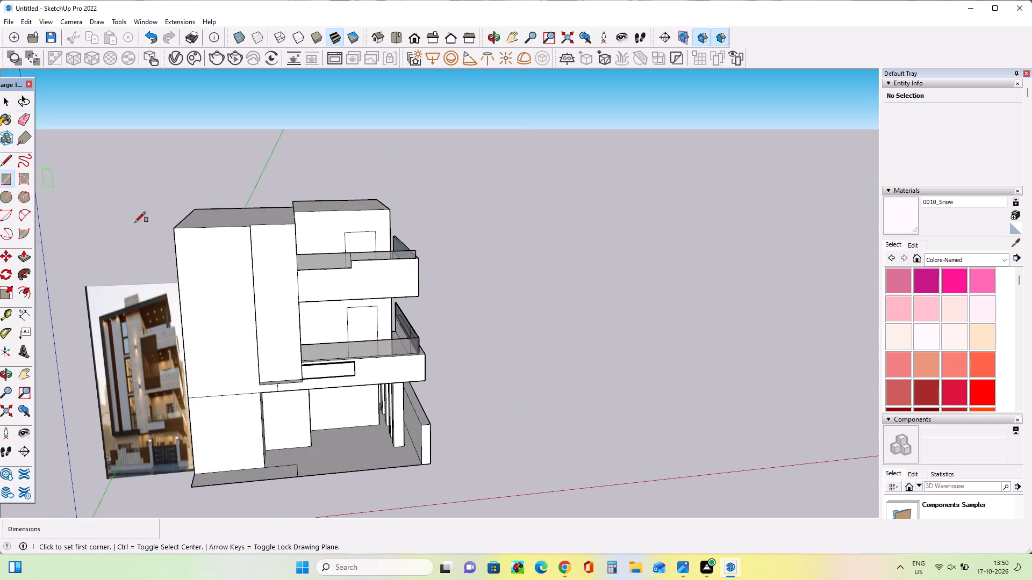
scroll(156, 376, "up", 17)
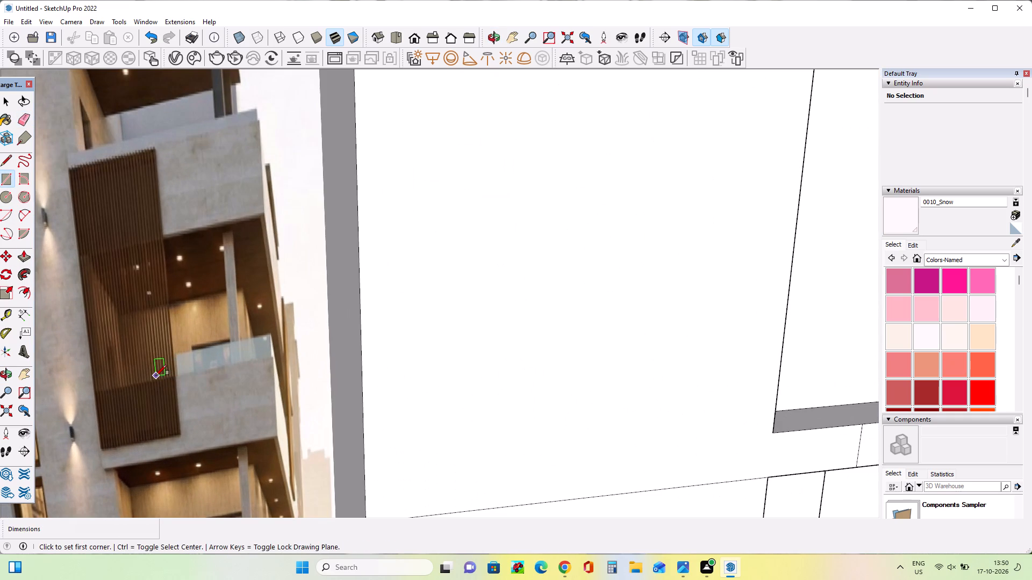
scroll(156, 375, "down", 17)
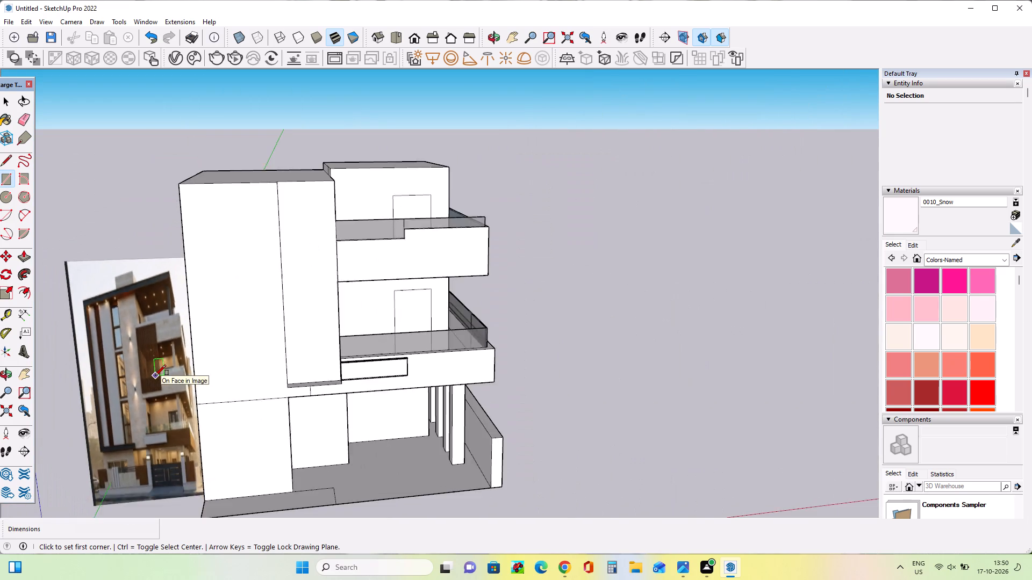
scroll(155, 375, "down", 4)
Push/Pull the tower roof up about 2' to the level of the balcony-side block's roof.
middle_click_drag(305, 358, 319, 398)
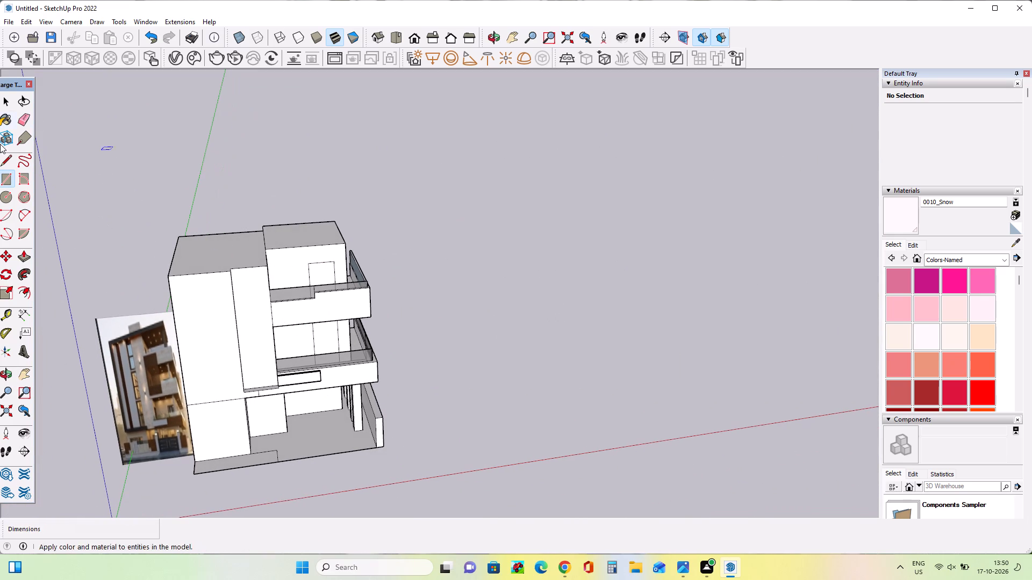
left_click(21, 254)
left_click(222, 258)
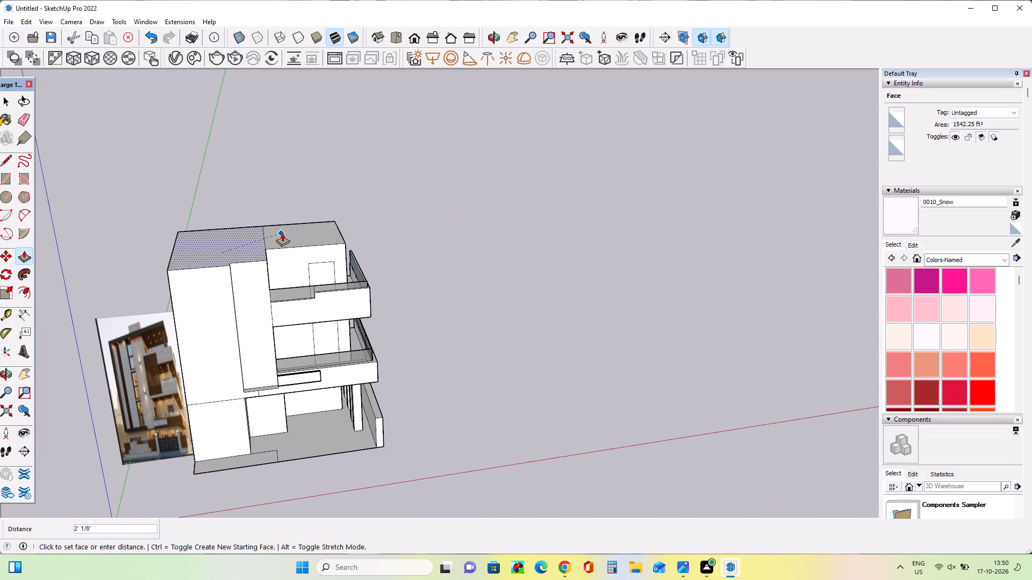
left_click(284, 236)
Raise the balcony-side block's roof above the tower, and fine-tune its height by lowering it about 2' 7".
left_click(304, 235)
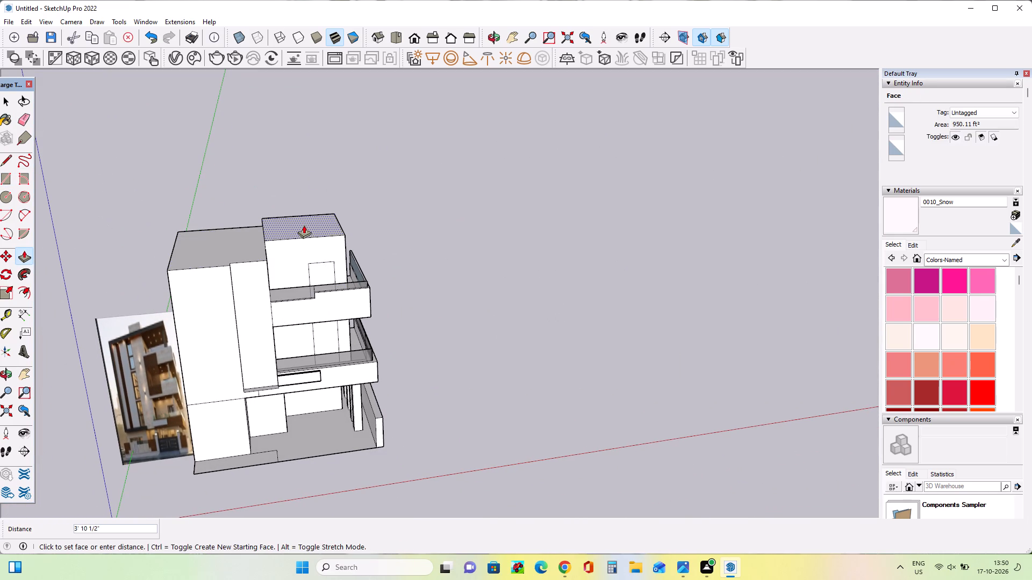
left_click(304, 224)
left_click(305, 227)
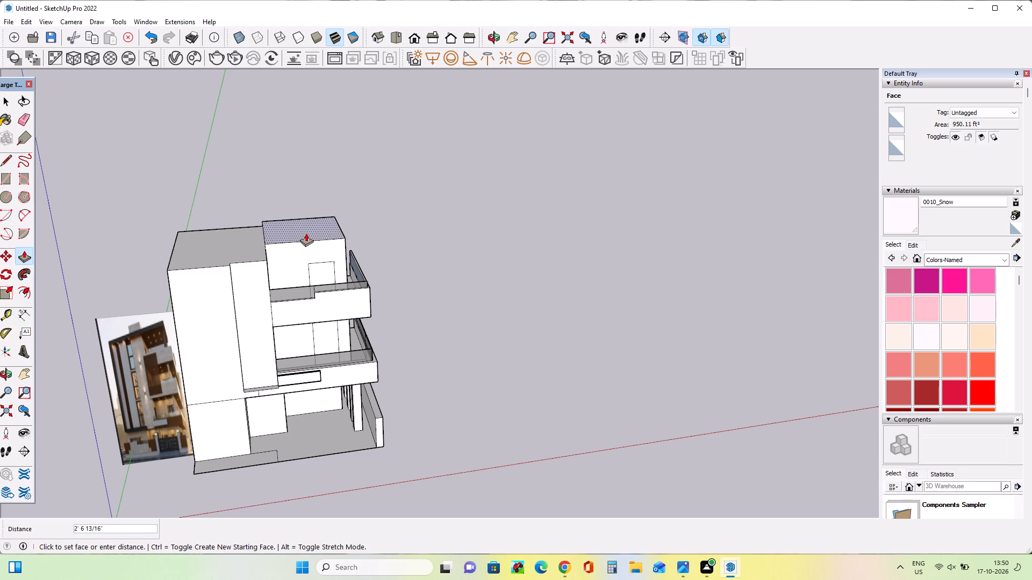
left_click(306, 233)
Draw a rectangle about 29' 2" by 1' 11" along the top of the balcony-side block's front wall.
left_click(9, 178)
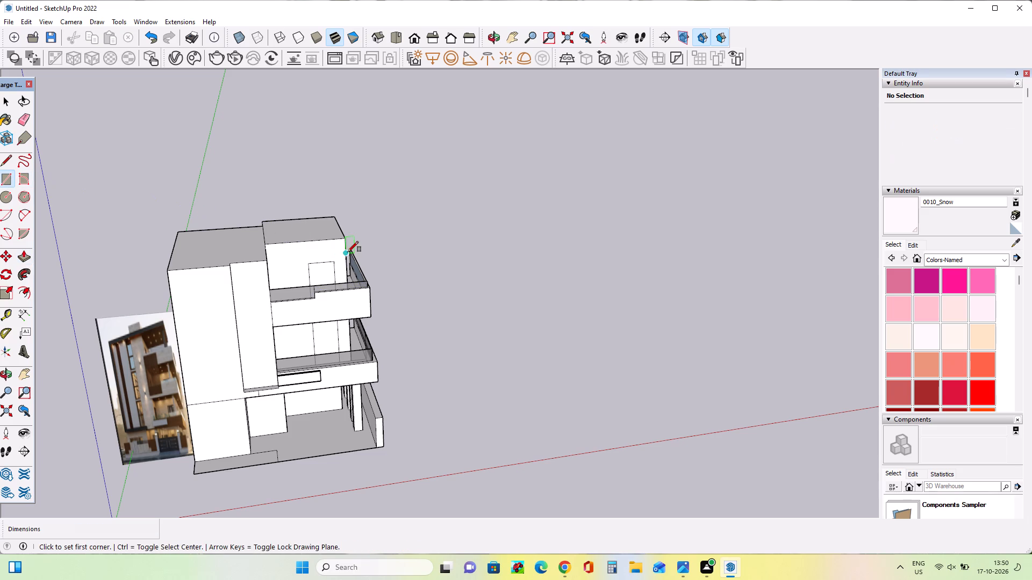
left_click(347, 241)
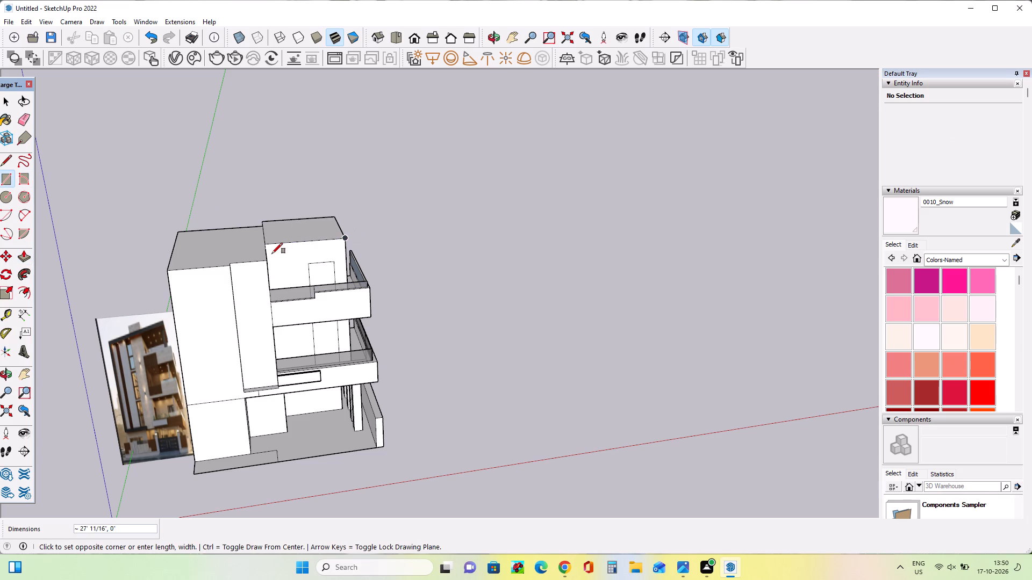
scroll(265, 253, "up", 7)
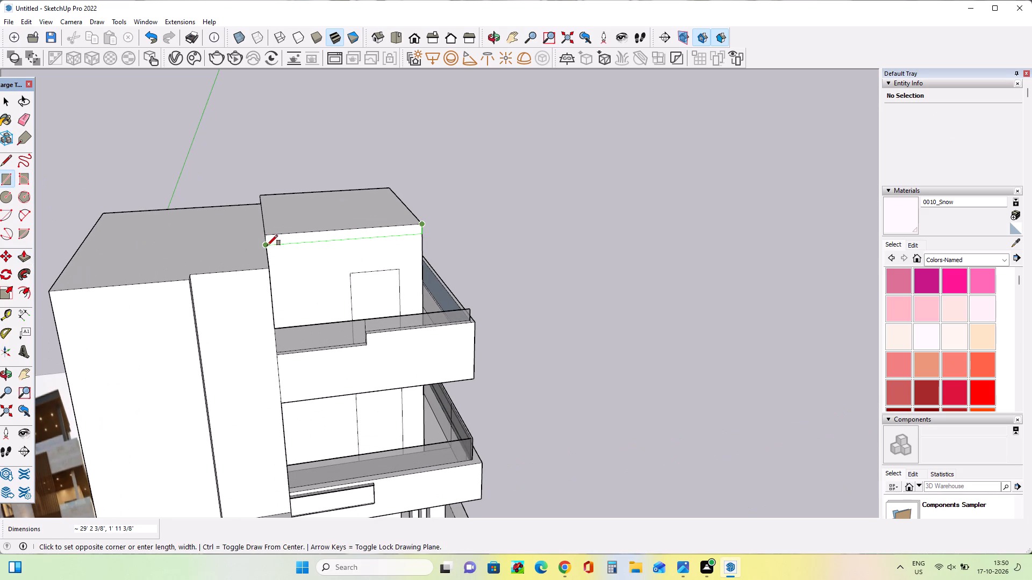
left_click(268, 244)
middle_click_drag(418, 294, 418, 311)
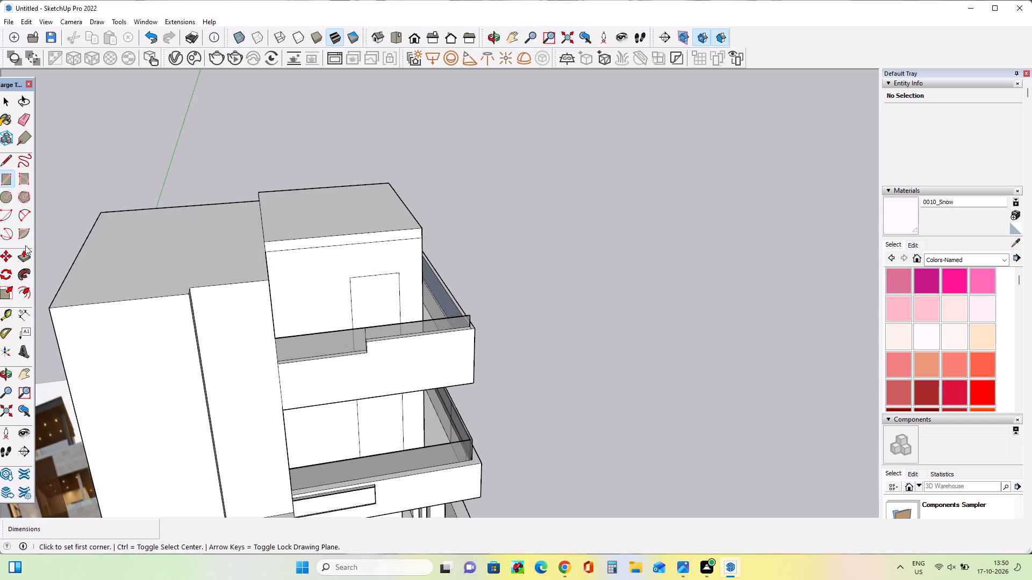
Push/Pull the new top strip outward about 13' 4" to form a roof overhang reaching the tower's side edge.
left_click(26, 255)
left_click(323, 242)
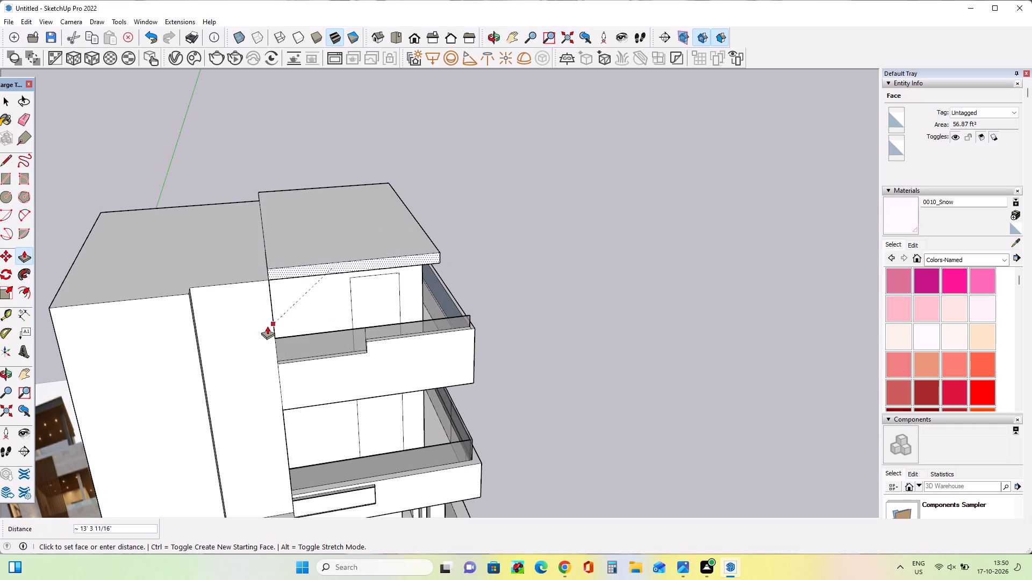
left_click(266, 327)
middle_click_drag(372, 328, 185, 310)
middle_click_drag(259, 256, 277, 265)
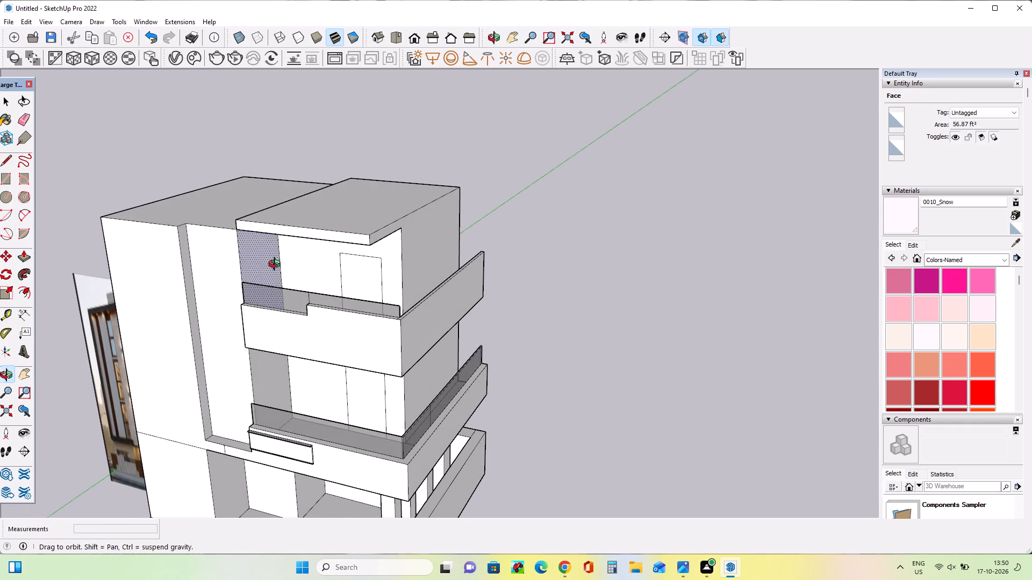
middle_click_drag(277, 265, 462, 283)
Push/Pull the tower roof up about 1' 11" to the level of the balcony-side block's roof.
left_click(305, 273)
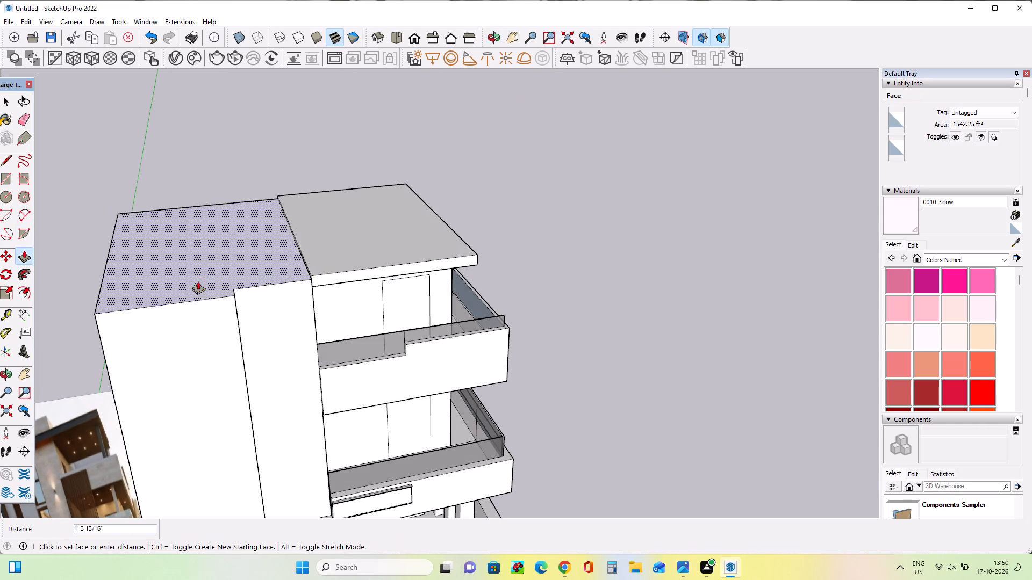
left_click(324, 248)
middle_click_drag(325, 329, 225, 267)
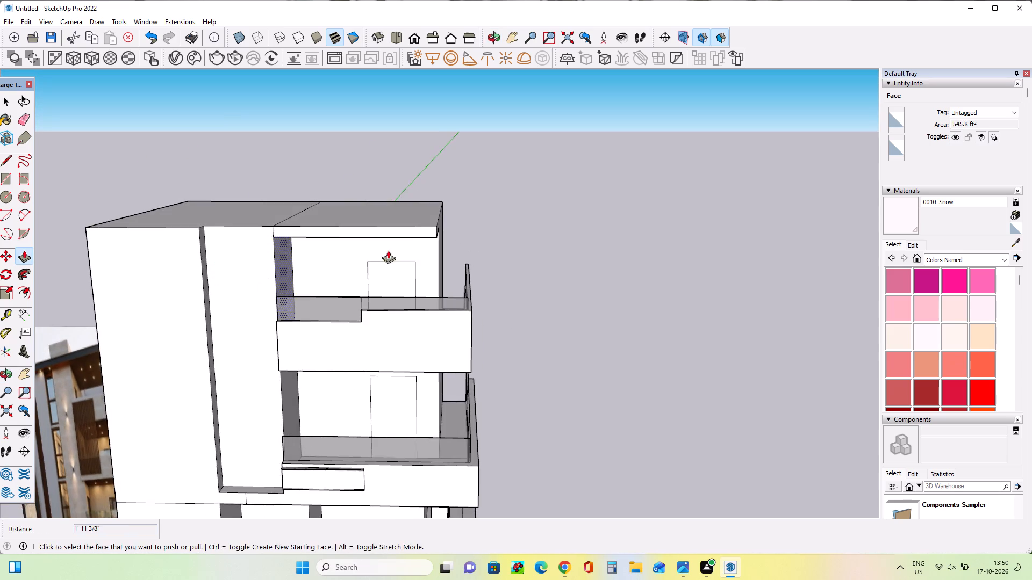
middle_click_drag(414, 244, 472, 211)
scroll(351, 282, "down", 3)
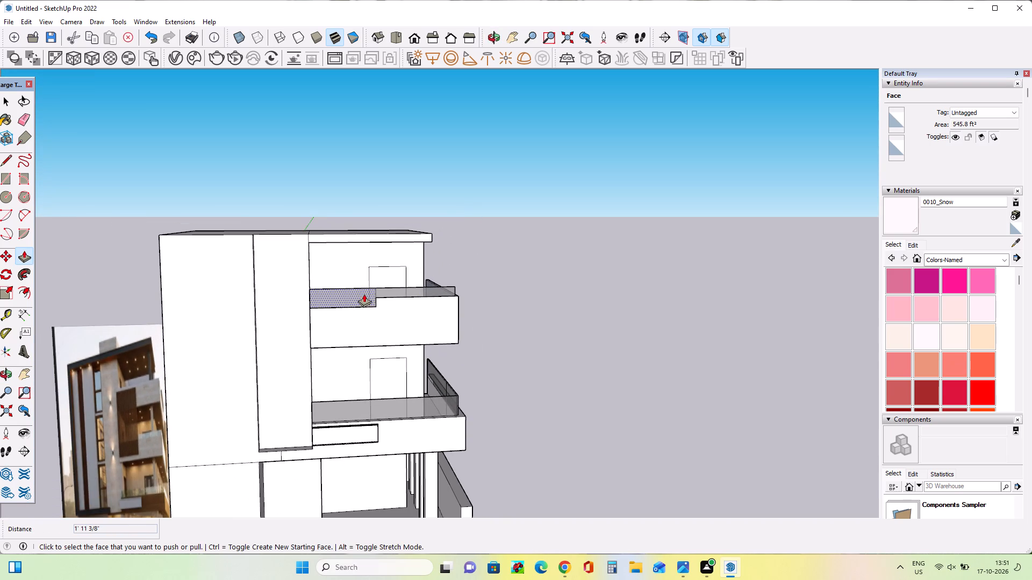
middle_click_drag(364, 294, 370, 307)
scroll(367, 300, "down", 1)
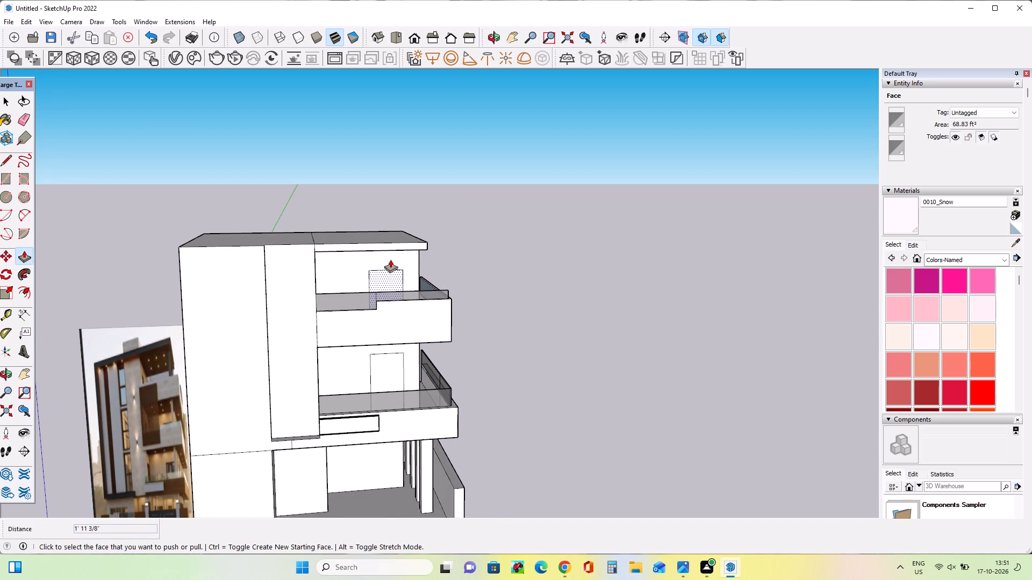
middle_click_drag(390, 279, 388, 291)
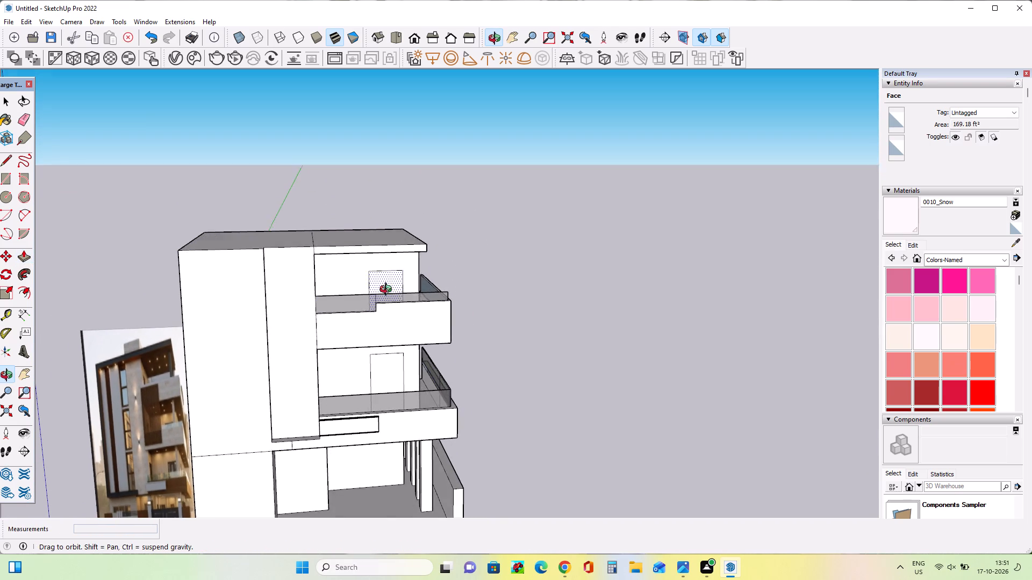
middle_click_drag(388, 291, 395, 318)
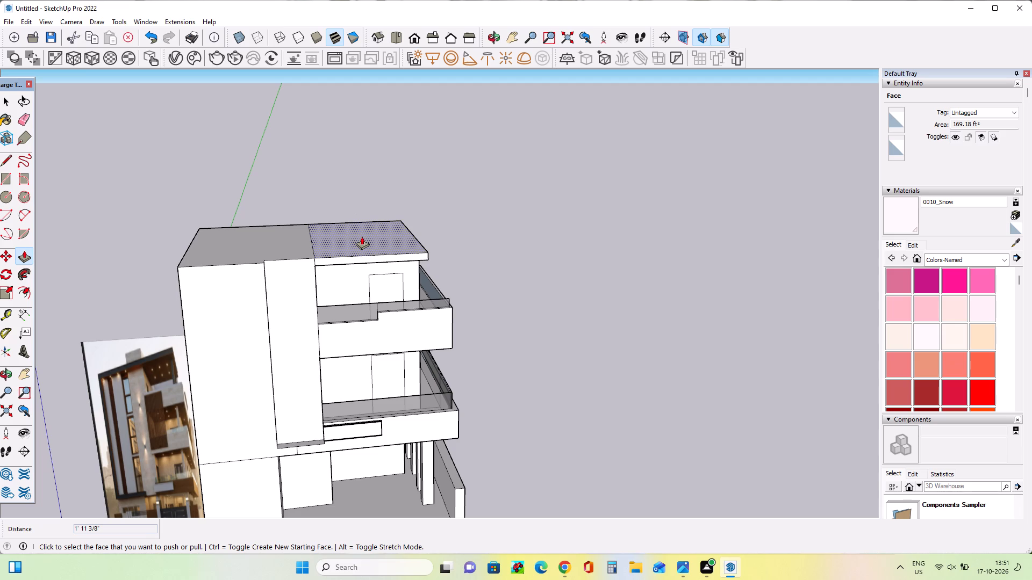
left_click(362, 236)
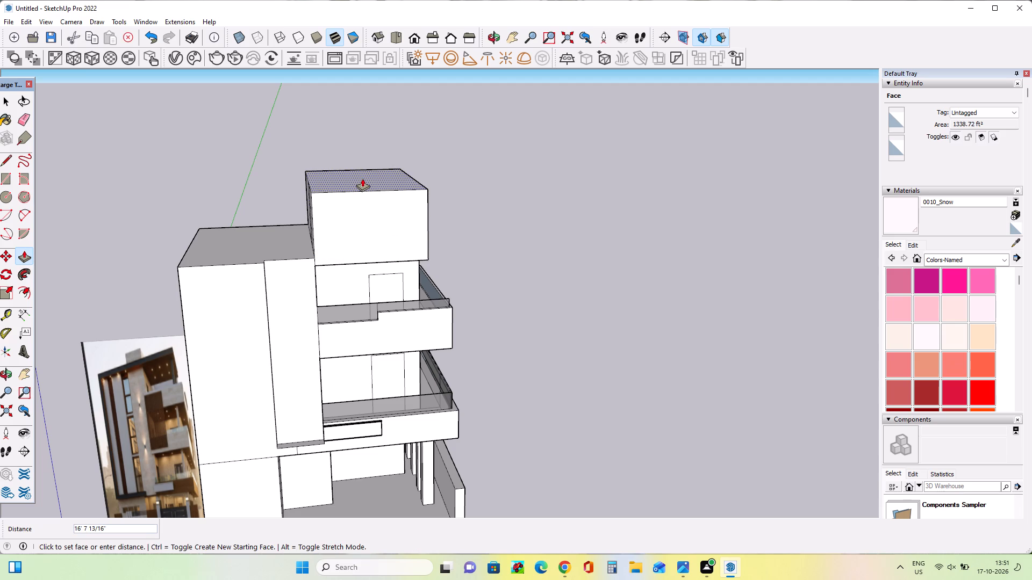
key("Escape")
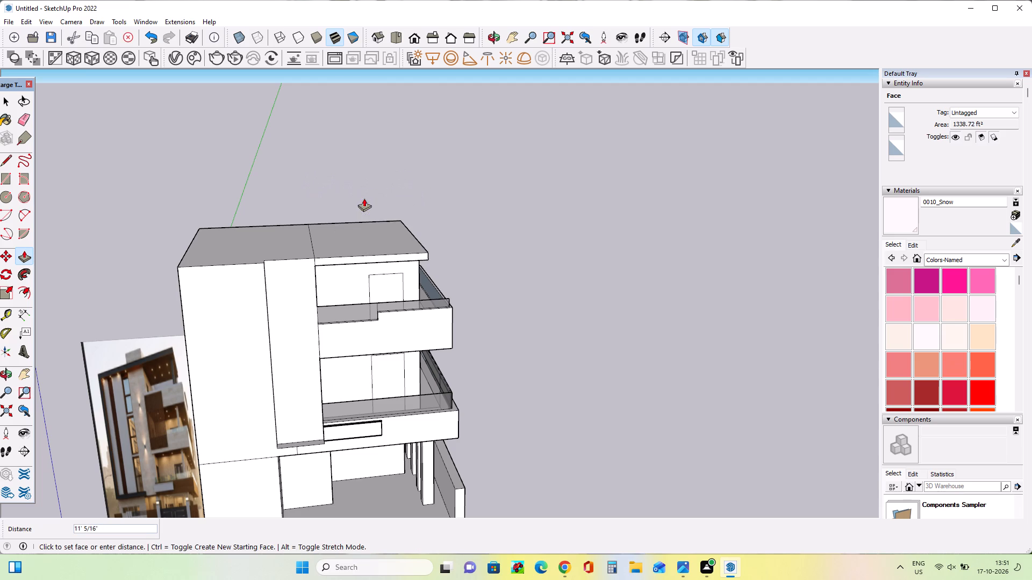
Draw parapet strips on the balcony-side roof along its front edge, about 29' 2" long, and outer side edge, about 45' 10" by 1' 10".
middle_click_drag(408, 266, 409, 303)
left_click(5, 177)
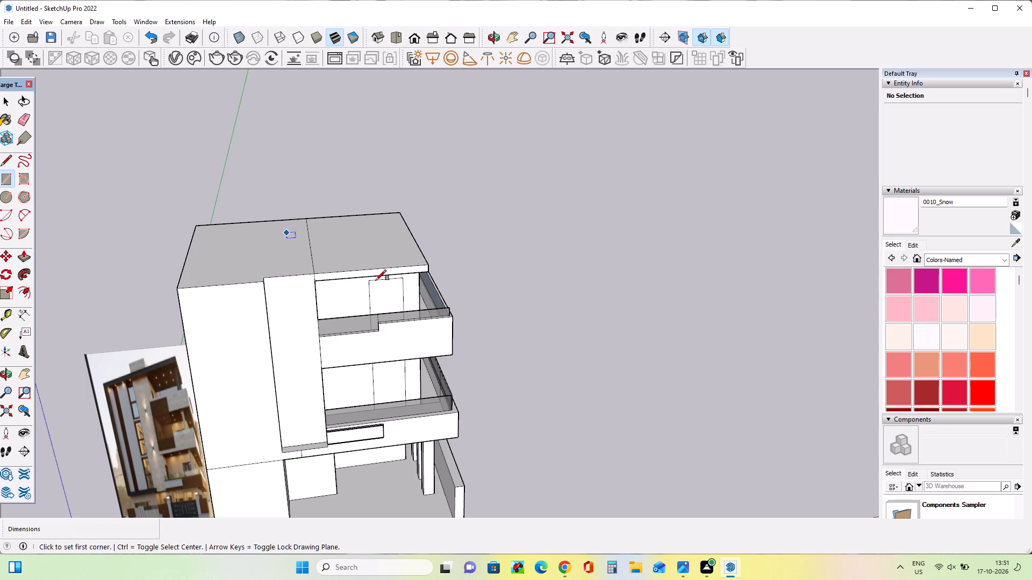
middle_click_drag(376, 280, 375, 317)
left_click(314, 289)
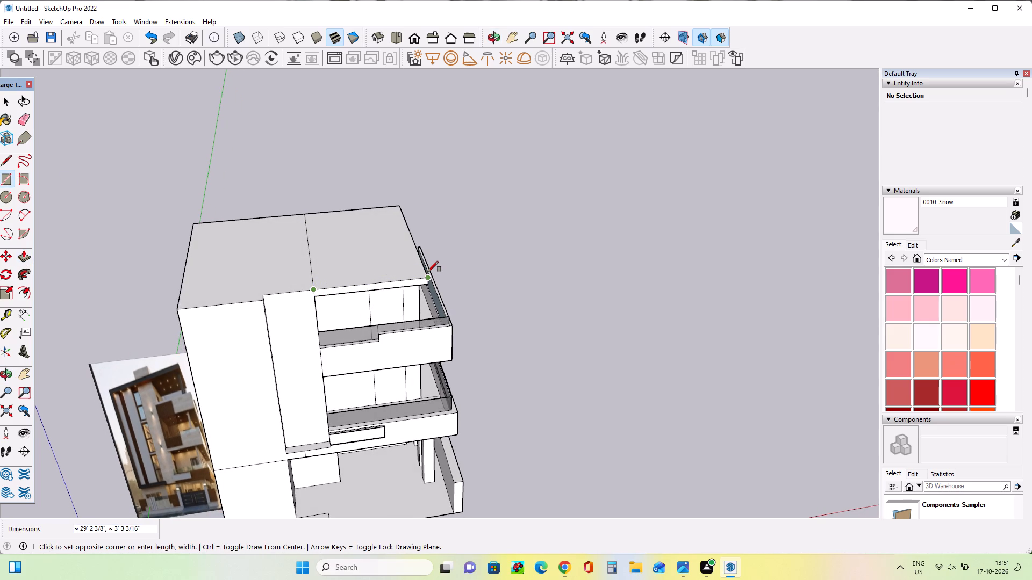
scroll(428, 272, "up", 7)
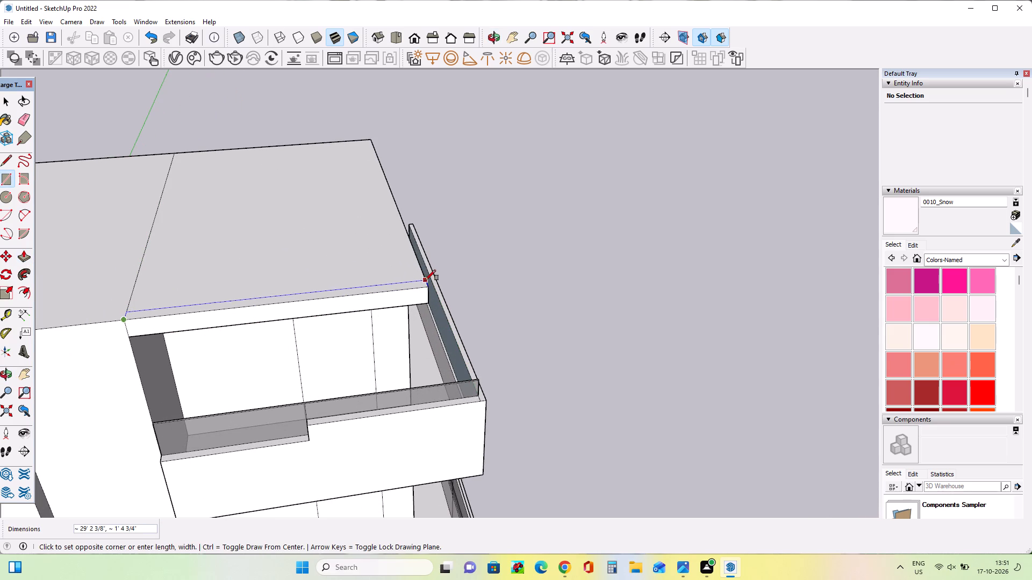
left_click(425, 279)
middle_click_drag(426, 320, 300, 360)
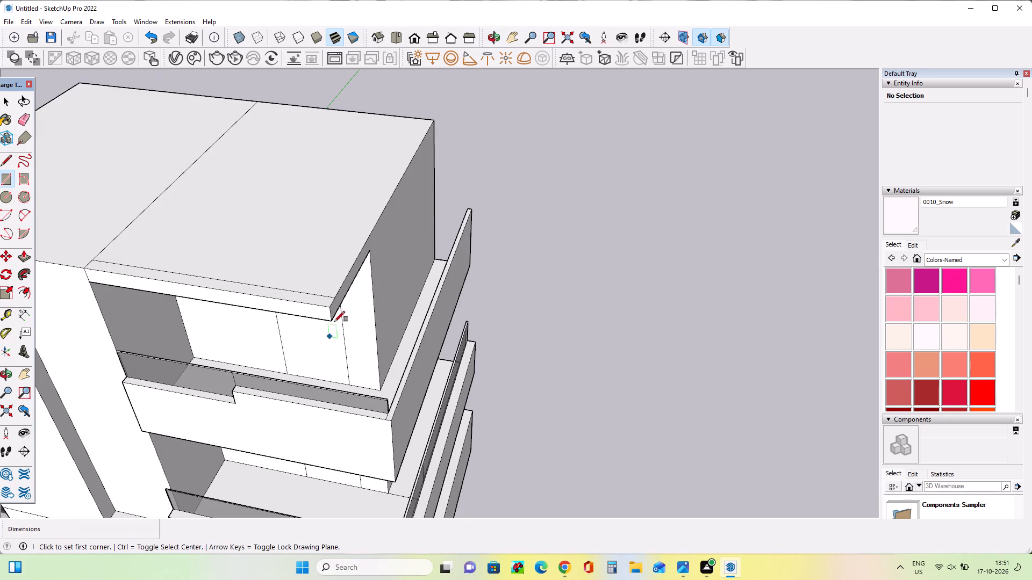
left_click(329, 310)
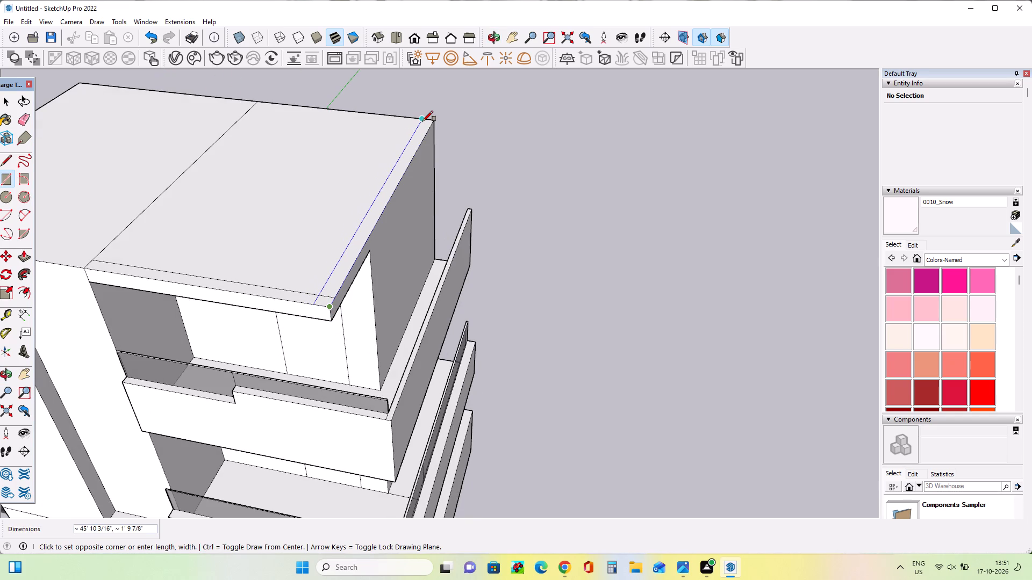
left_click(424, 120)
Push/Pull the front strip, corner piece and side strip up about 8' 1" to form a continuous parapet.
left_click(26, 257)
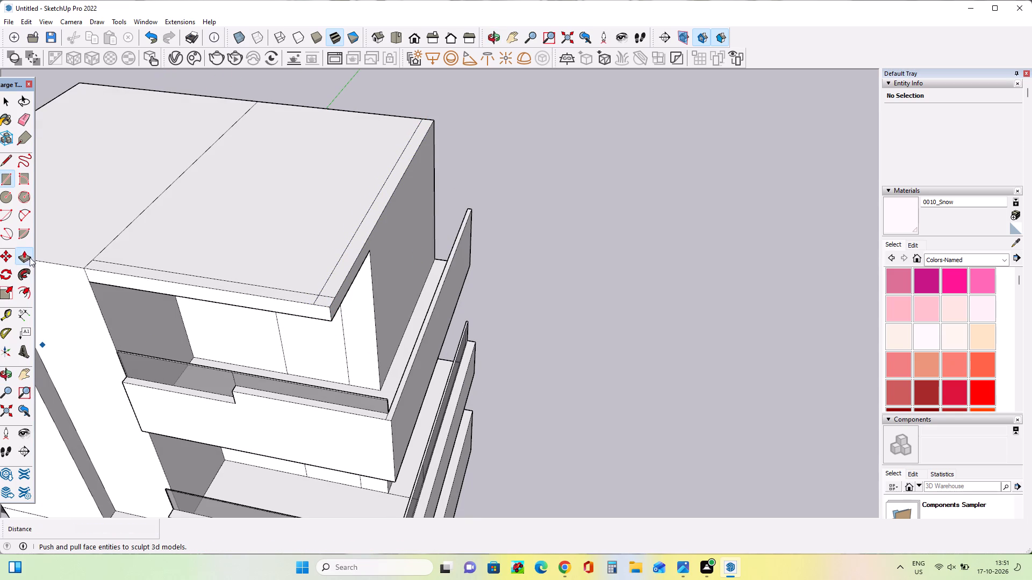
left_click(243, 285)
left_click(240, 221)
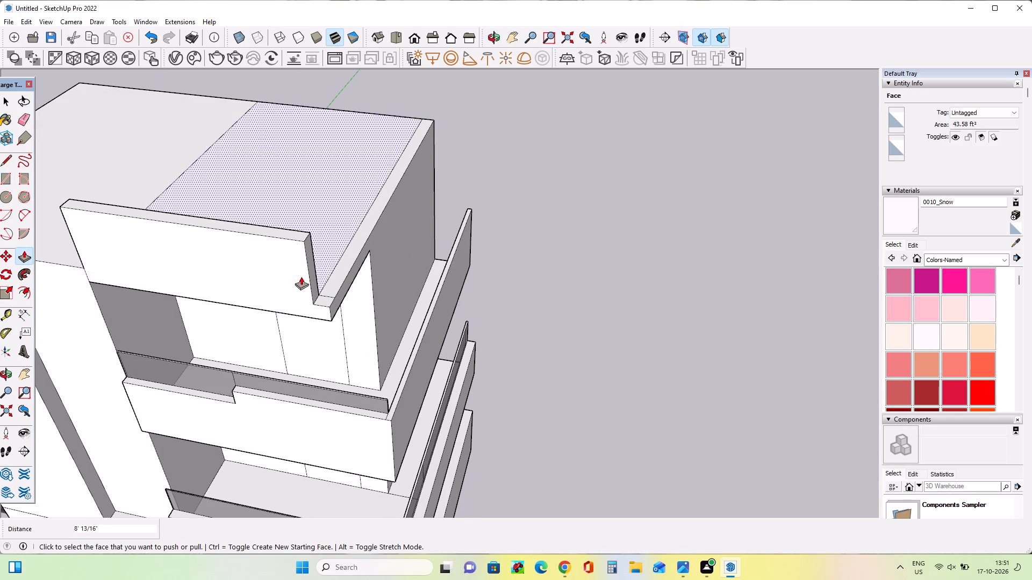
left_click(325, 301)
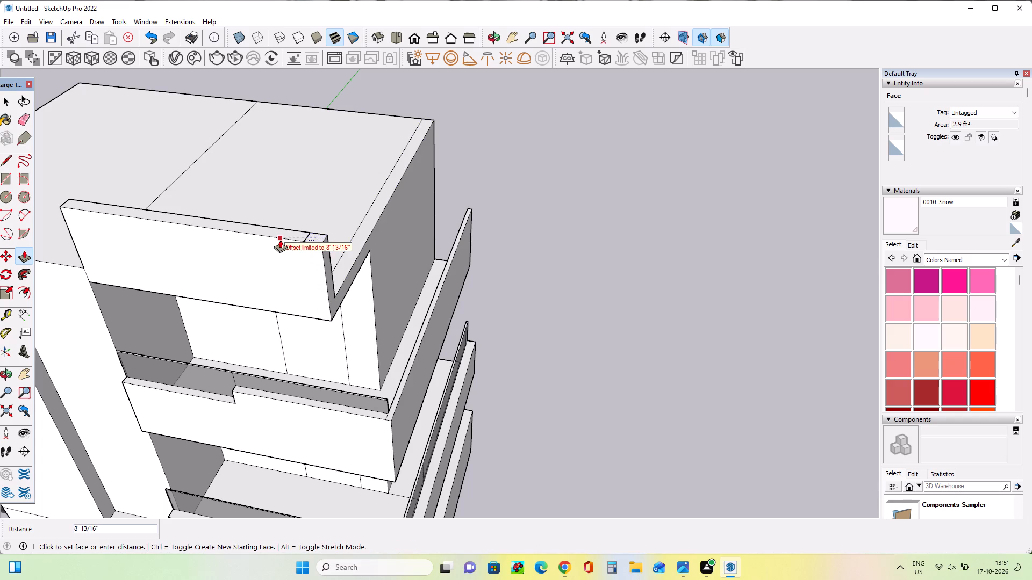
left_click(280, 240)
left_click(350, 263)
left_click(278, 231)
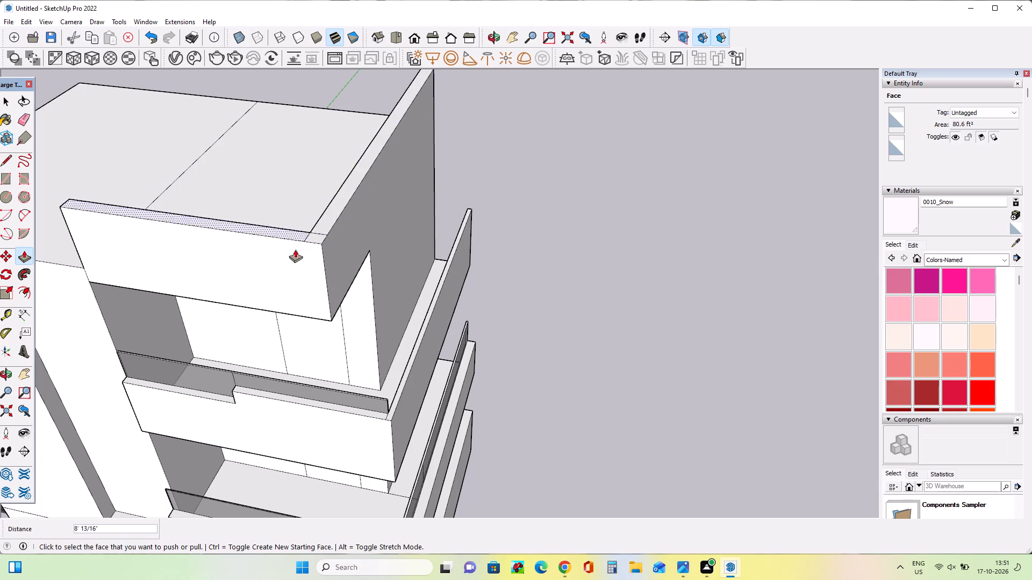
Adjust the parapet thickness from its inner faces, pushing the side wall's inner face about 5".
middle_click_drag(408, 286, 57, 451)
left_click(213, 149)
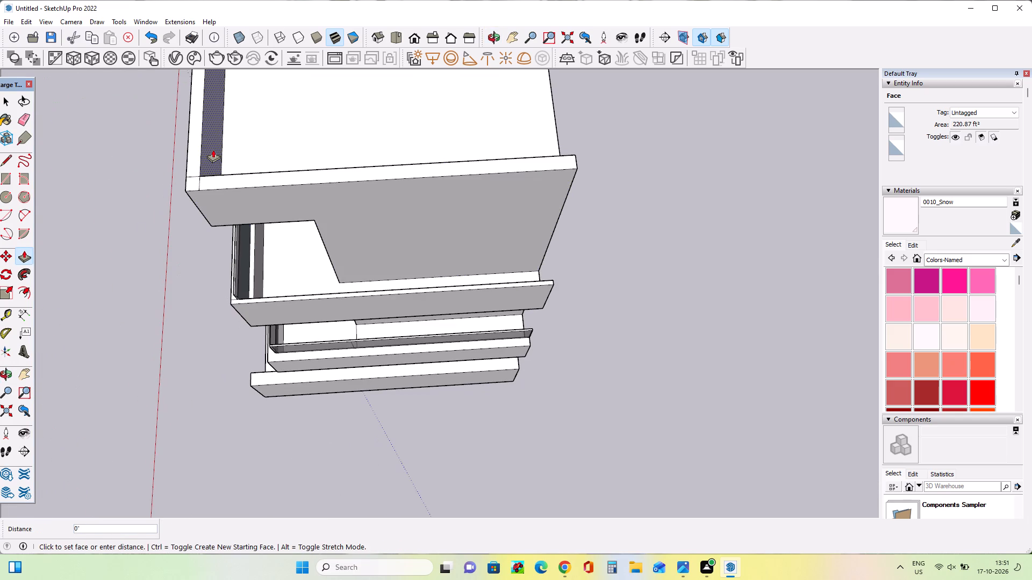
left_click(211, 150)
middle_click_drag(288, 188, 132, 334)
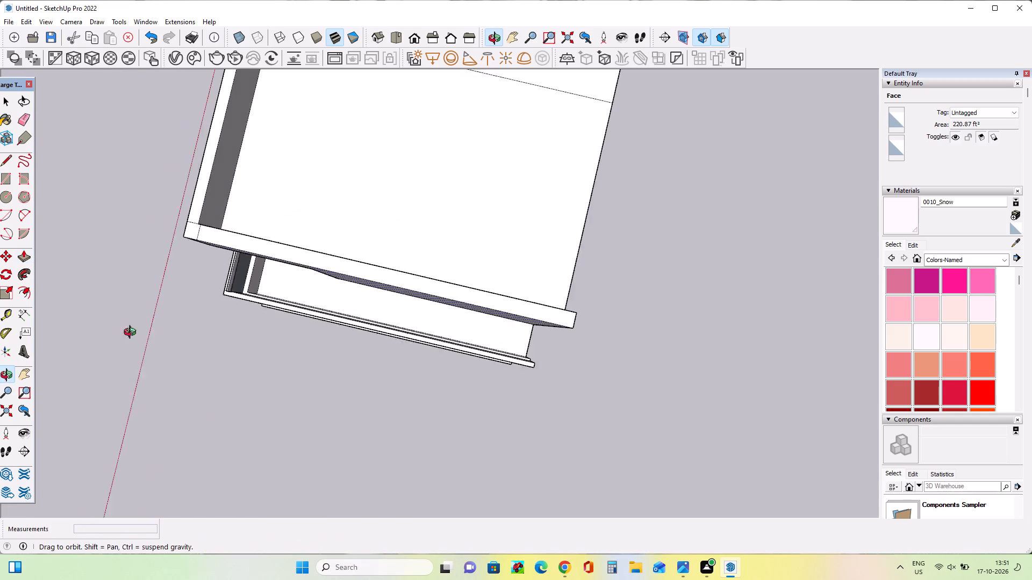
middle_click_drag(132, 334, 6, 354)
left_click(317, 411)
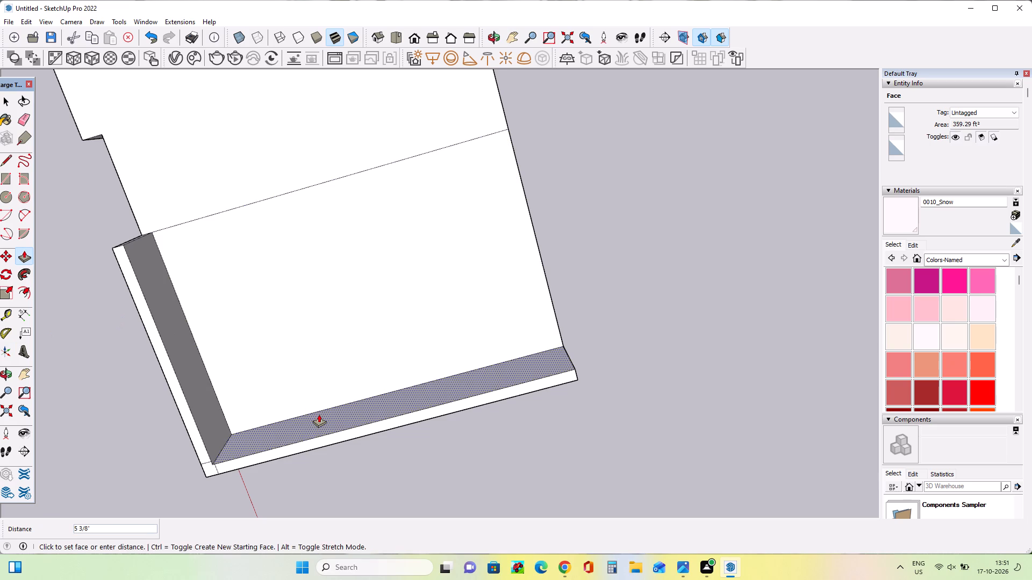
left_click(319, 414)
scroll(205, 413, "down", 4)
middle_click_drag(173, 420, 485, 135)
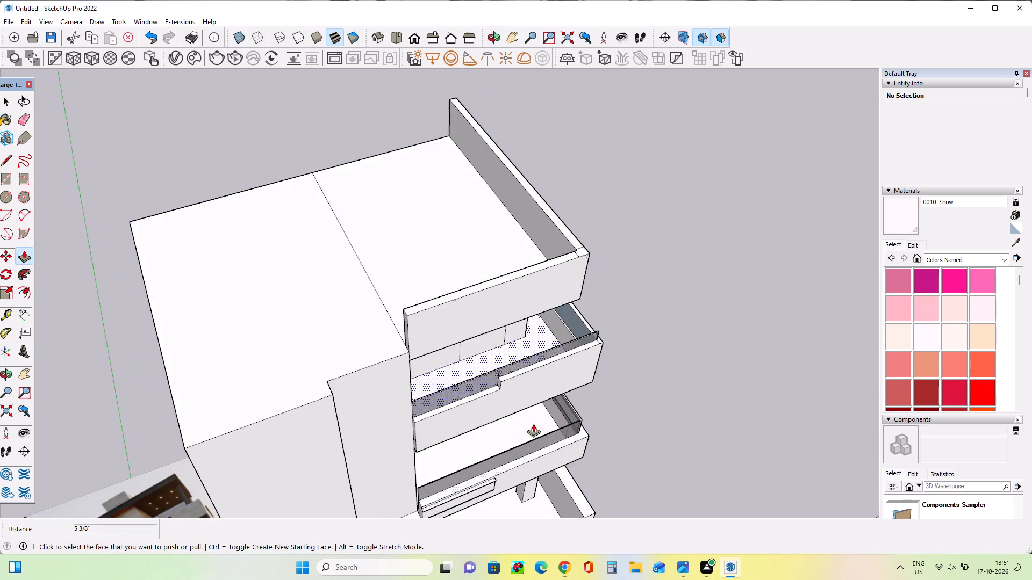
middle_click_drag(494, 466, 428, 341)
scroll(426, 321, "down", 5)
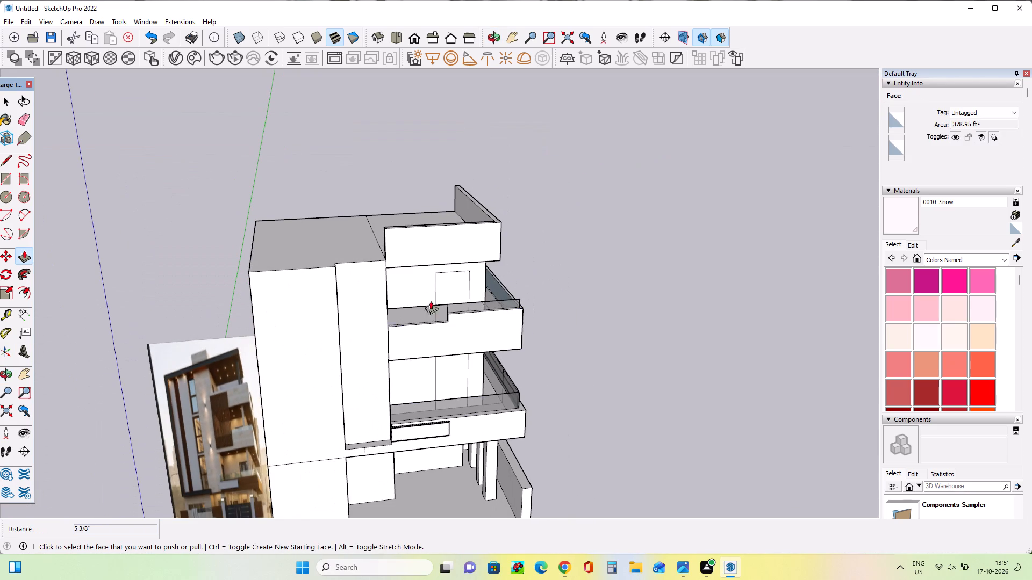
Push/Pull the tower roof up about 8' 1" to match the top of the balcony-side parapet.
scroll(450, 227, "up", 2)
middle_click_drag(452, 215, 453, 216)
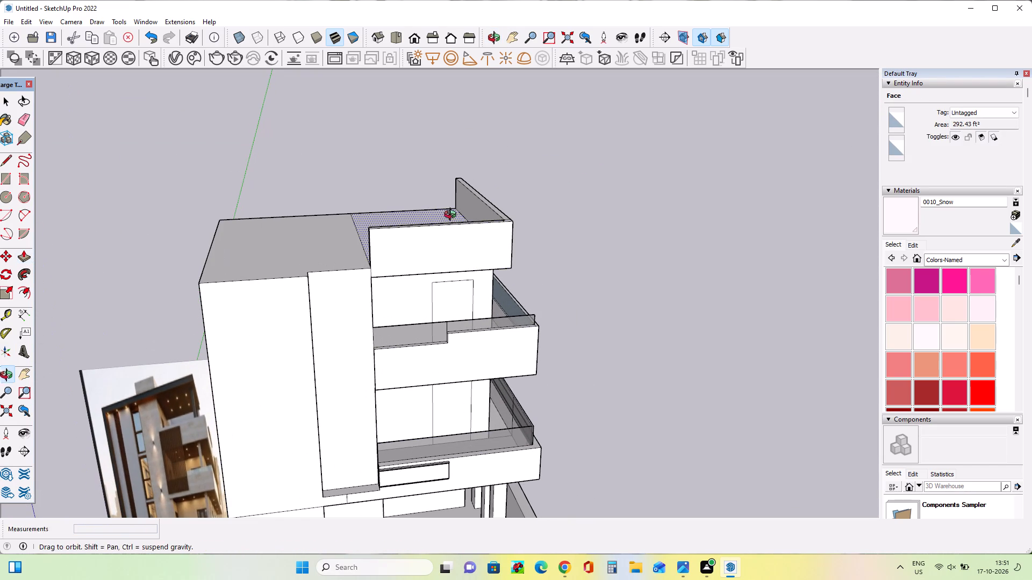
middle_click_drag(453, 216, 456, 221)
scroll(196, 439, "up", 17)
scroll(196, 439, "down", 18)
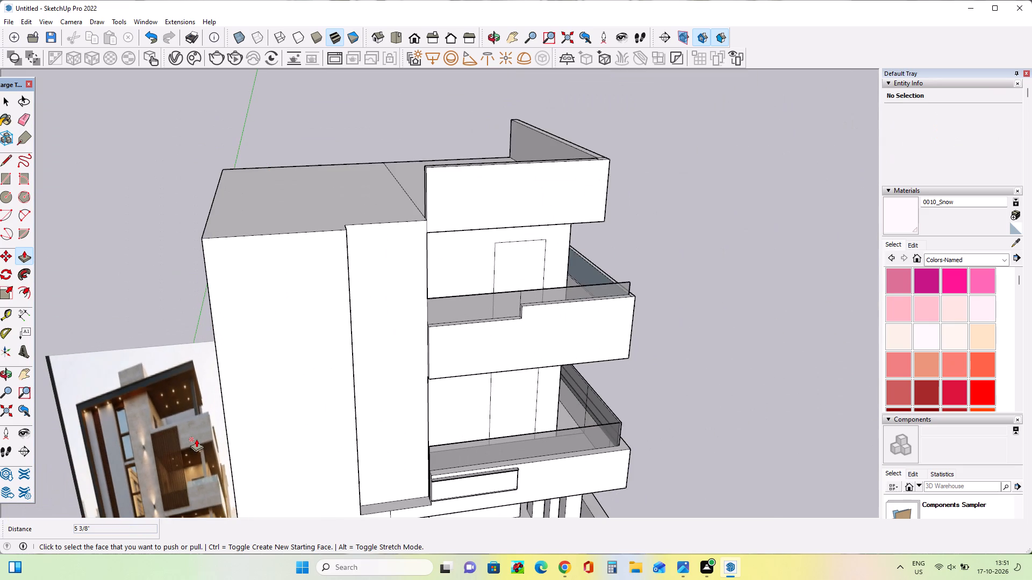
left_click(332, 243)
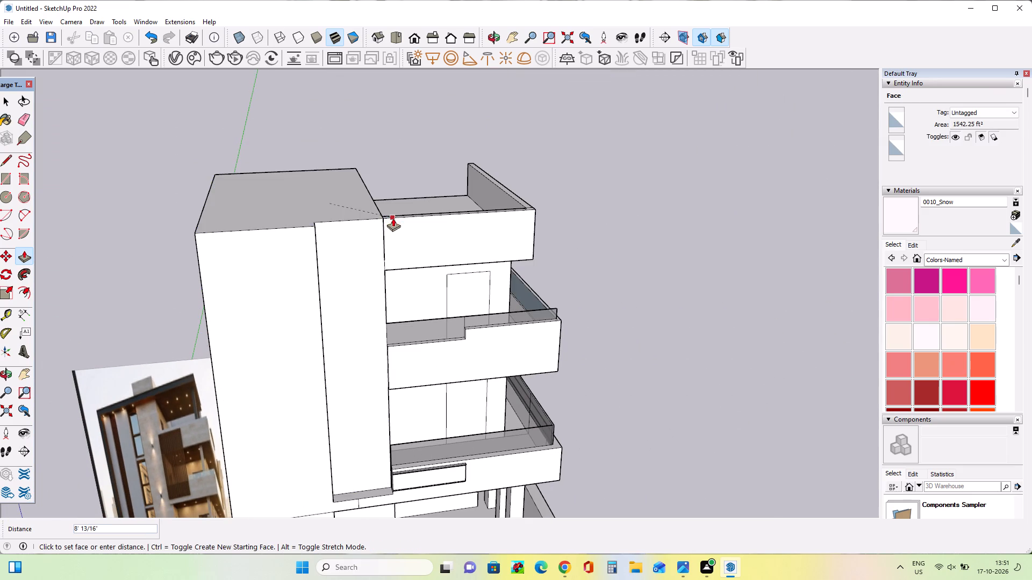
left_click(393, 218)
middle_click_drag(448, 356, 340, 347)
scroll(340, 347, "down", 7)
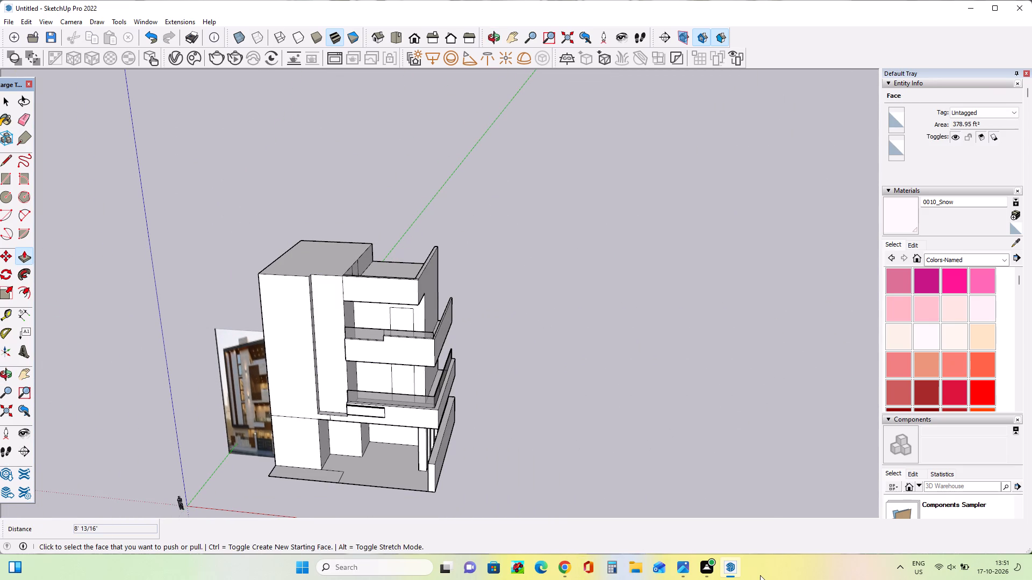
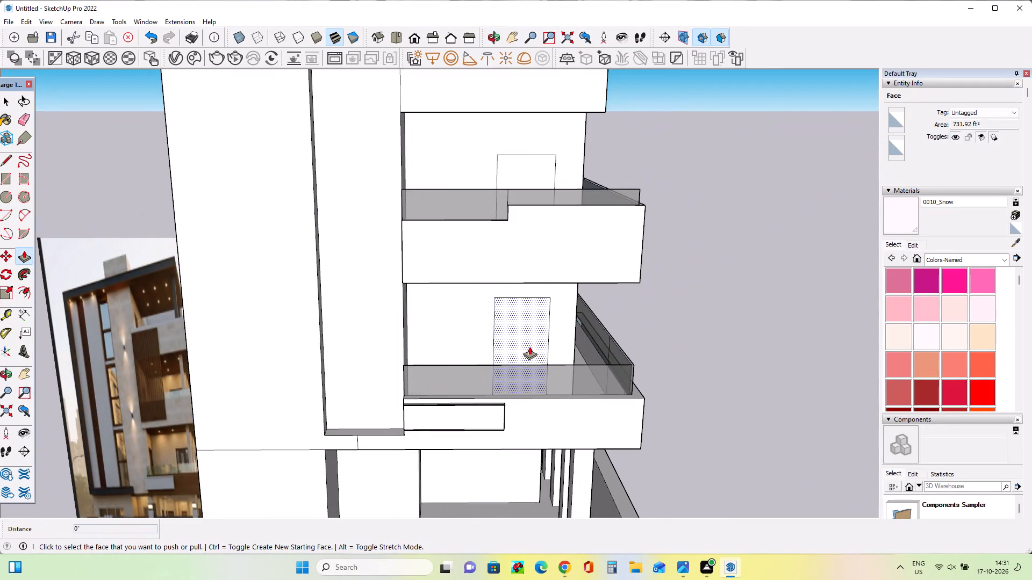
Push the two door outlines on the balcony walls inward to make openings, the upper one about 20' deep.
left_click(529, 346)
left_click(510, 333)
left_click(542, 162)
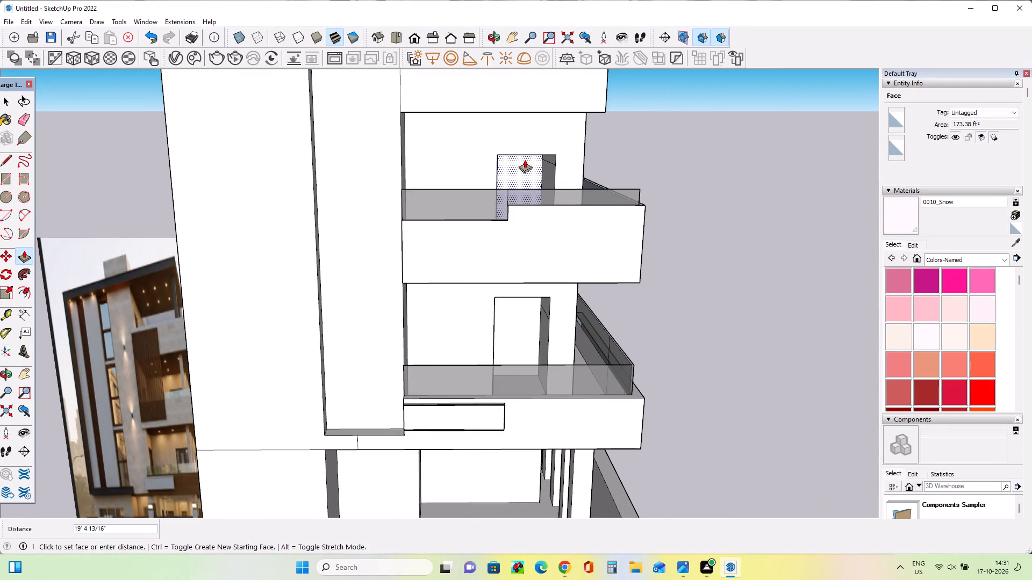
left_click(524, 160)
Examine the reference photo's vertical facade strips, dark frame and balconies and compare them with the modelled front.
middle_click_drag(596, 350, 431, 403)
scroll(437, 423, "down", 2)
scroll(483, 285, "down", 3)
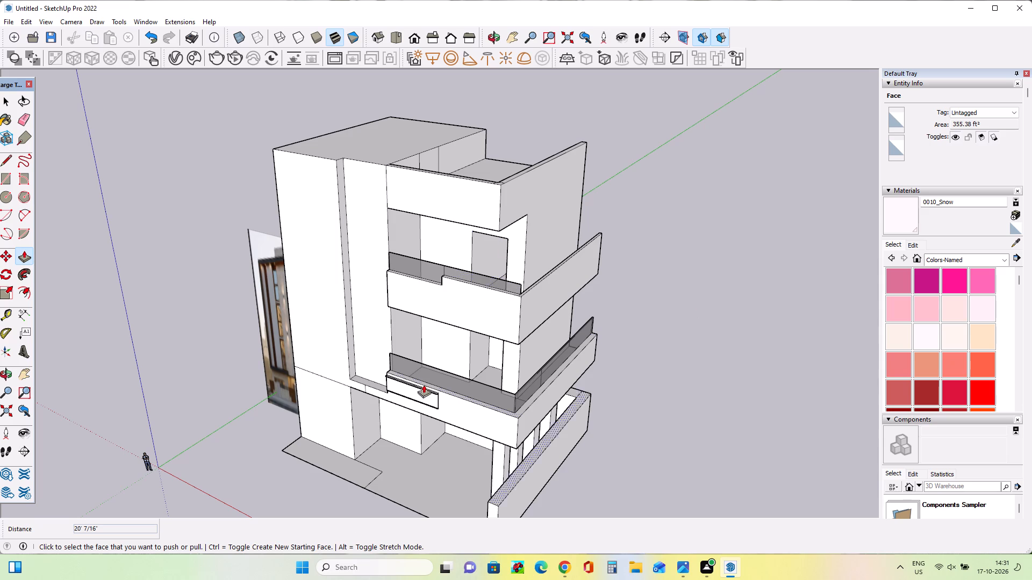
middle_click_drag(352, 325, 560, 282)
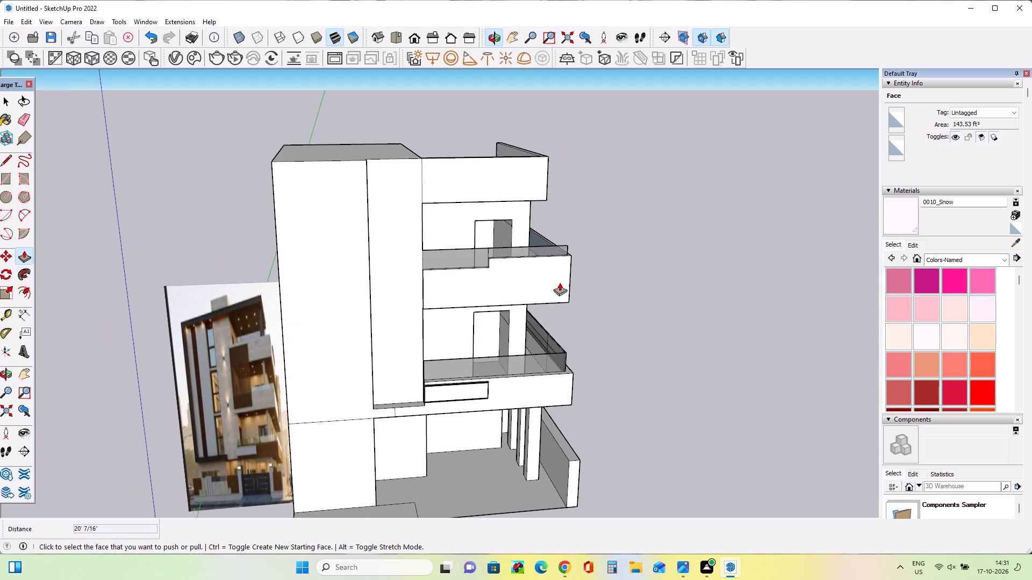
scroll(150, 374, "up", 4)
scroll(238, 412, "up", 3)
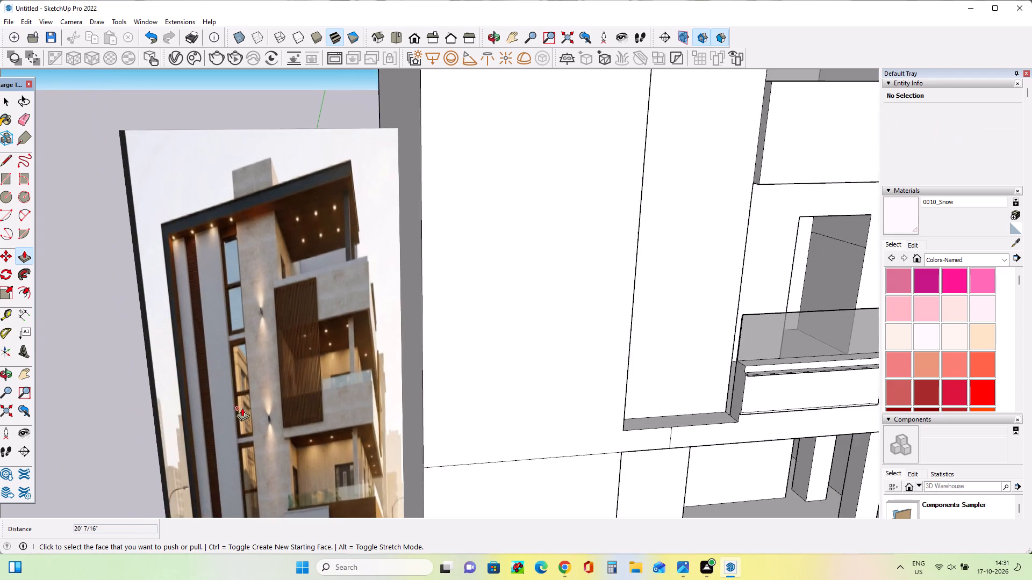
scroll(242, 408, "up", 3)
middle_click_drag(243, 407, 242, 344)
scroll(238, 338, "down", 2)
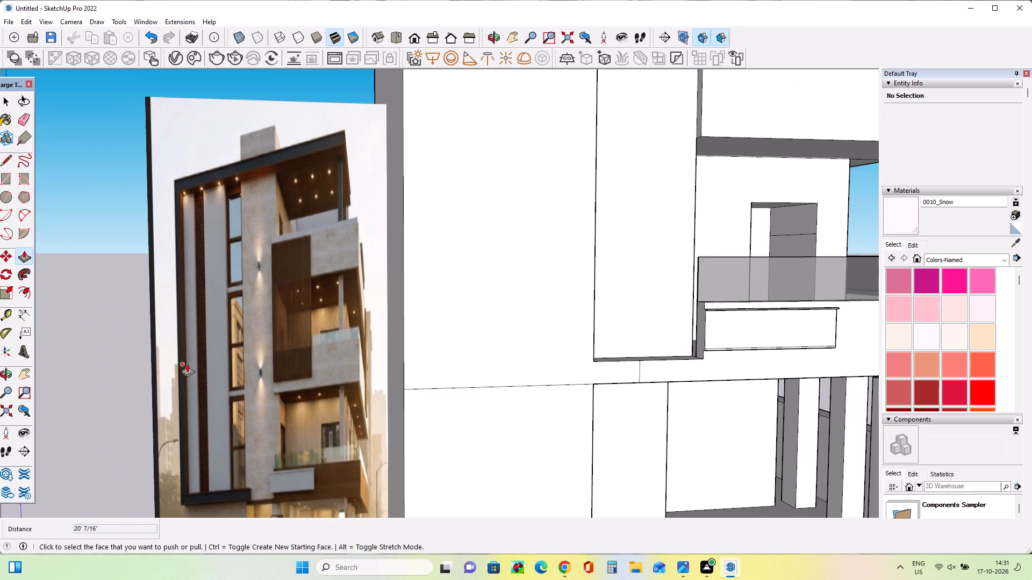
scroll(193, 403, "up", 6)
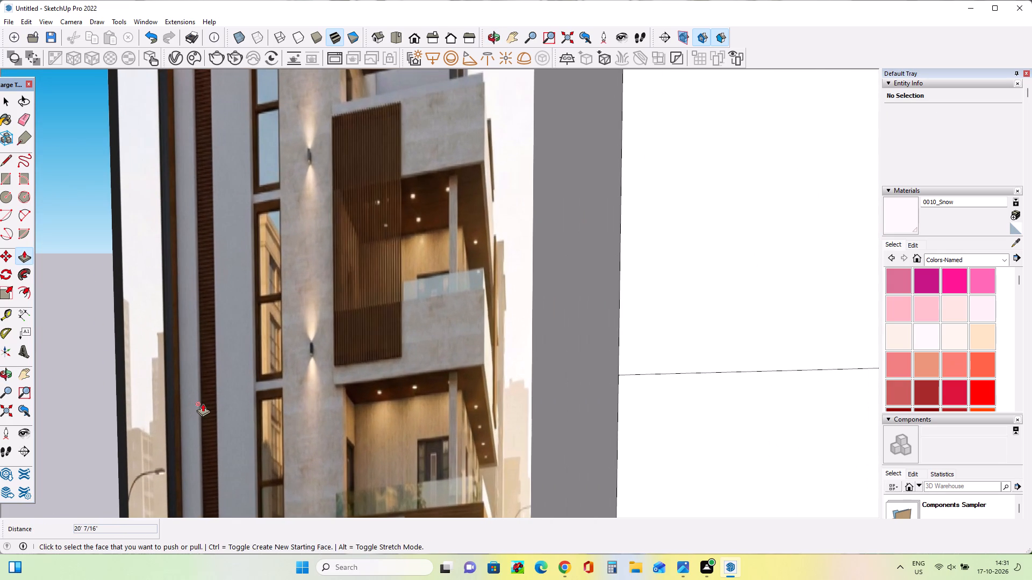
scroll(203, 403, "down", 8)
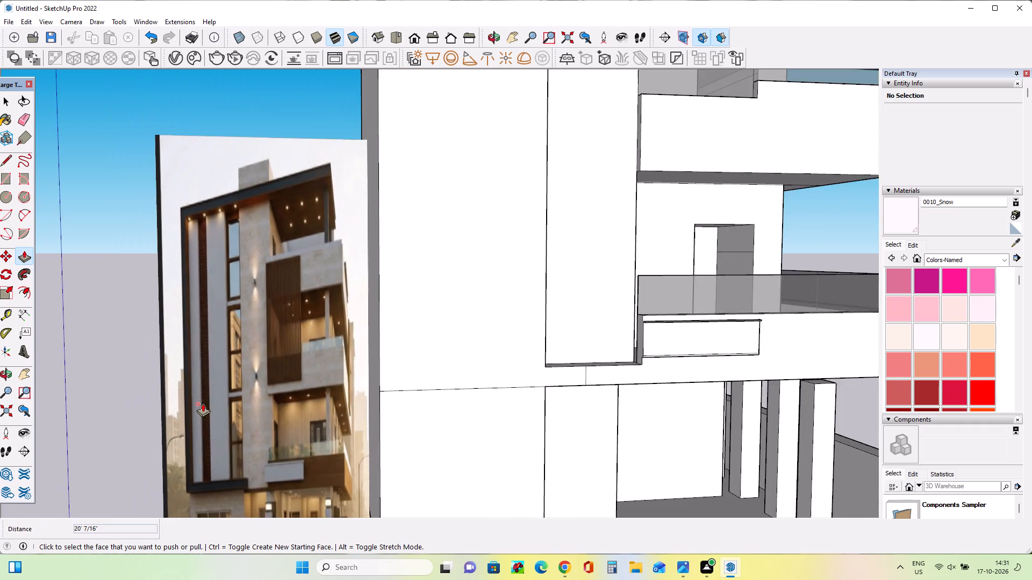
scroll(203, 403, "down", 3)
scroll(372, 447, "down", 1)
middle_click_drag(373, 448, 380, 465)
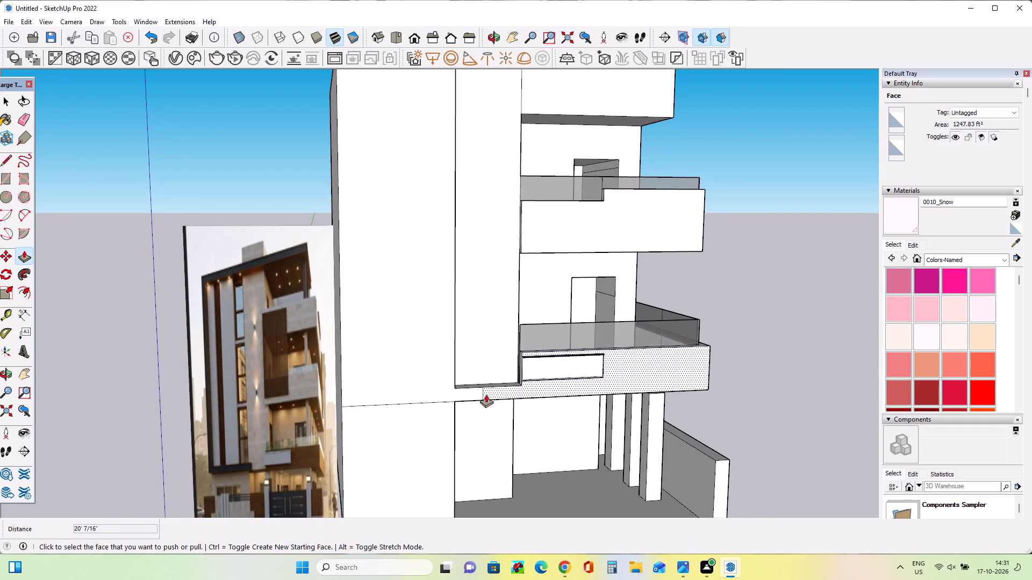
Draw two short vertical lines across the slab edge band below the narrow tower panel, on either side of the existing line.
left_click(8, 164)
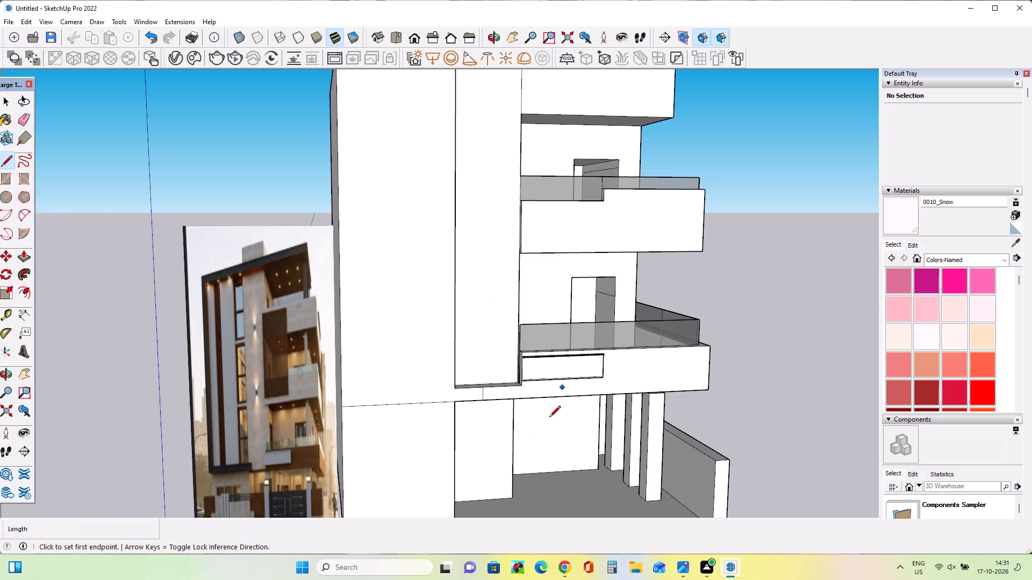
scroll(477, 436, "up", 7)
left_click(460, 350)
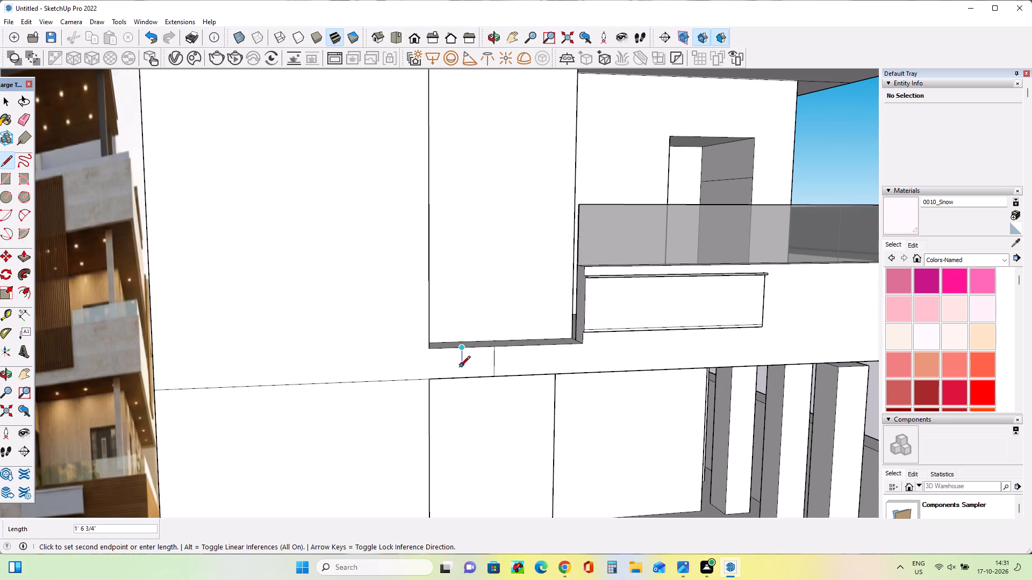
left_click(461, 378)
middle_click_drag(512, 409, 511, 456)
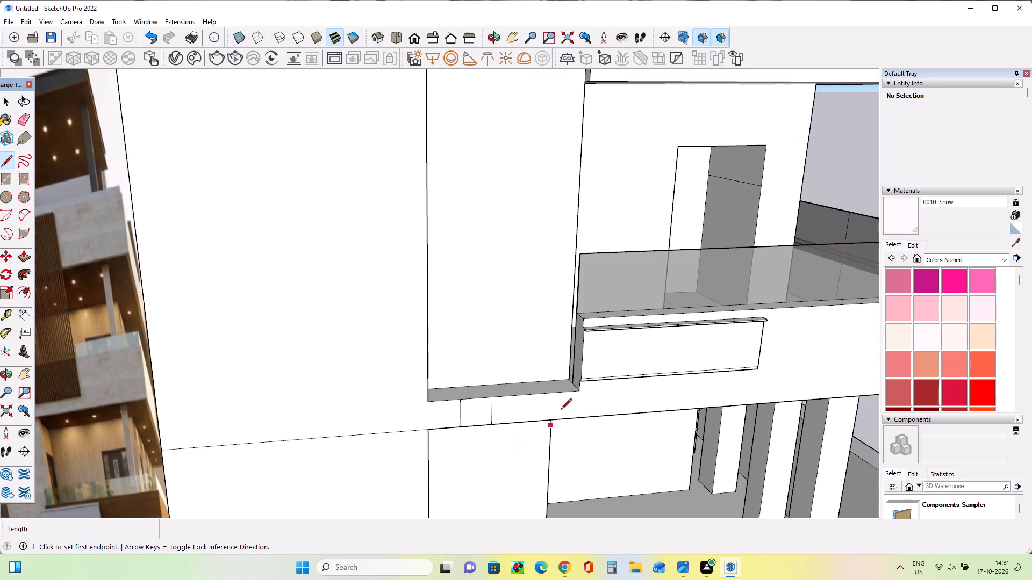
scroll(571, 407, "down", 6)
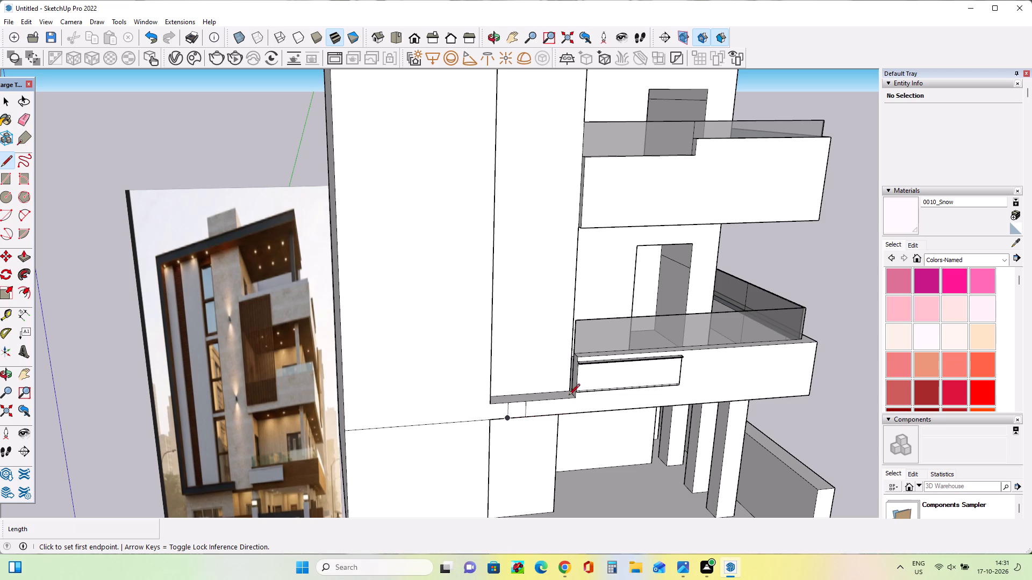
left_click(563, 401)
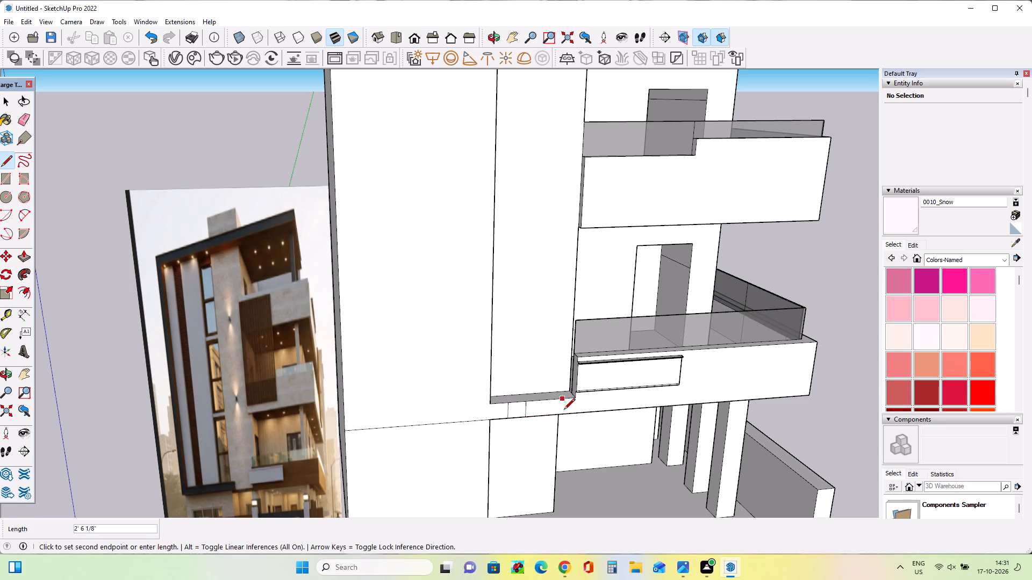
left_click(564, 416)
Erase the old short line between the two new division lines on the slab edge band.
middle_click_drag(583, 458, 601, 460)
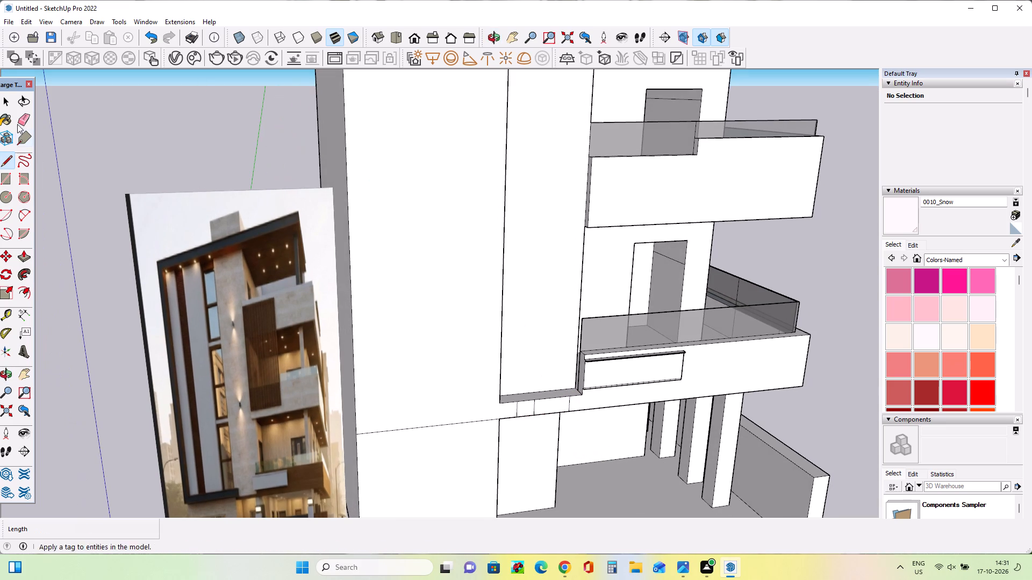
left_click(26, 119)
left_click(535, 412)
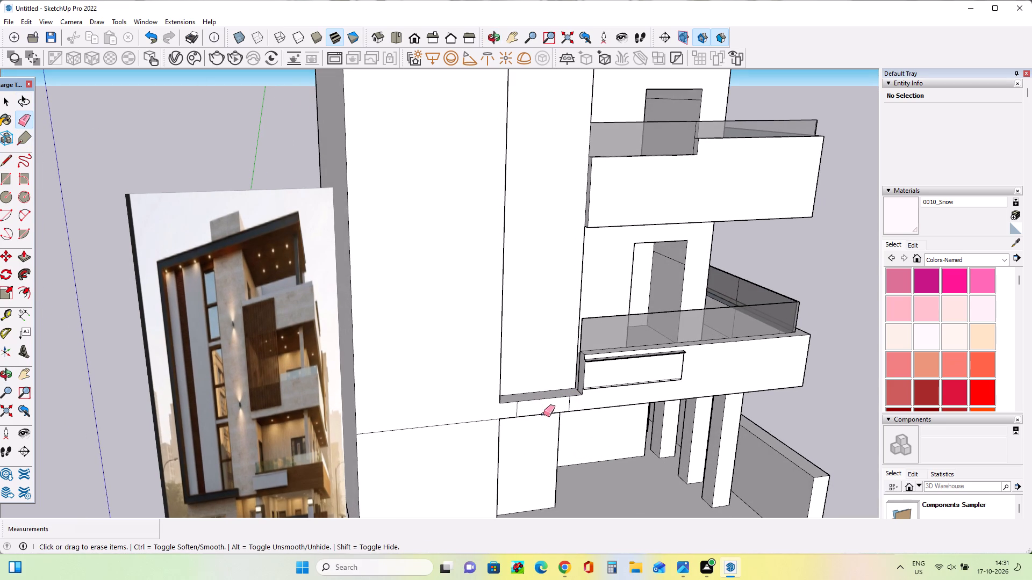
Draw a narrow vertical rectangle about 61' 4" tall along the outer edge of the plain facade, from roof to slab line.
scroll(528, 441, "down", 4)
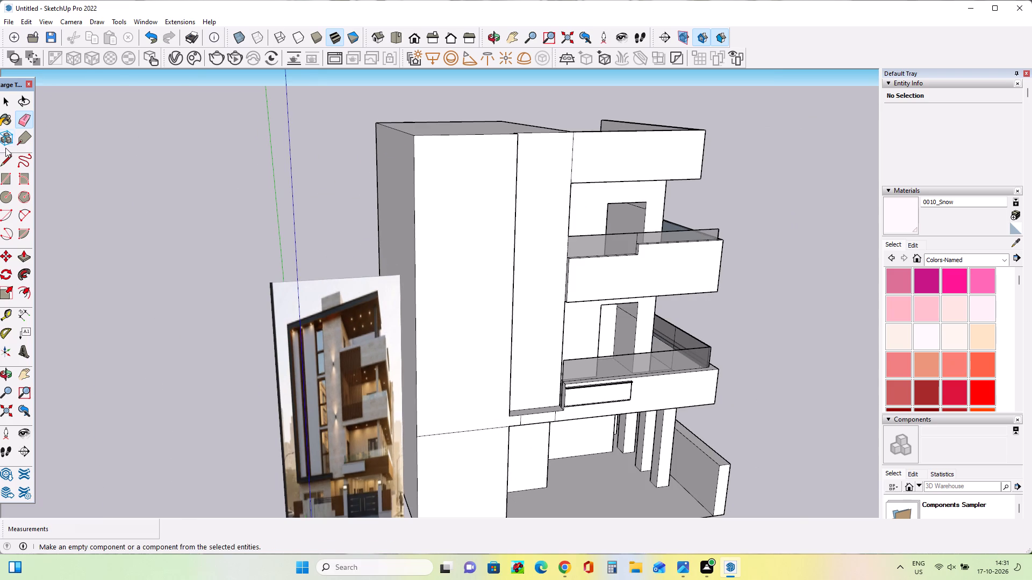
left_click(5, 187)
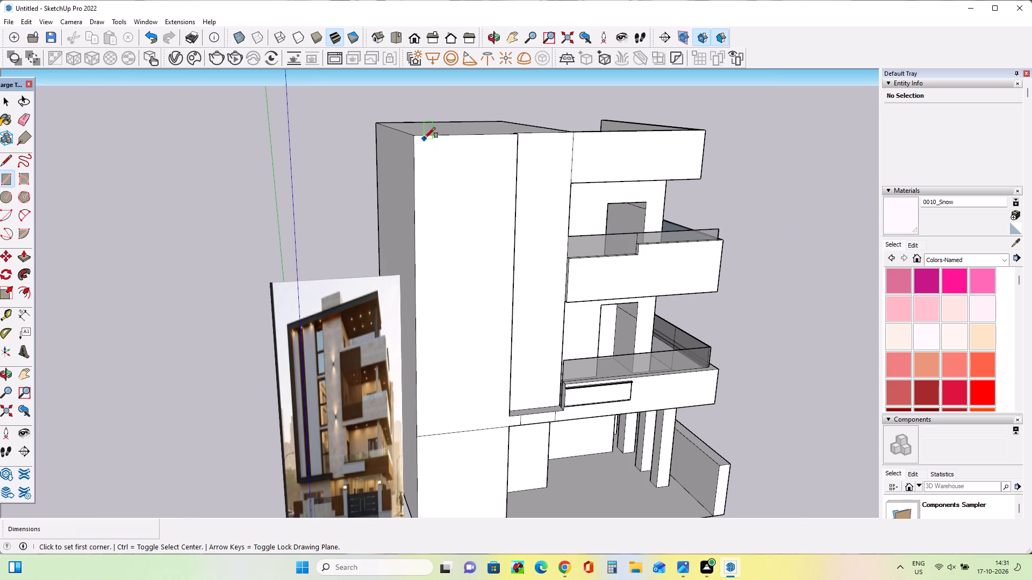
left_click(427, 136)
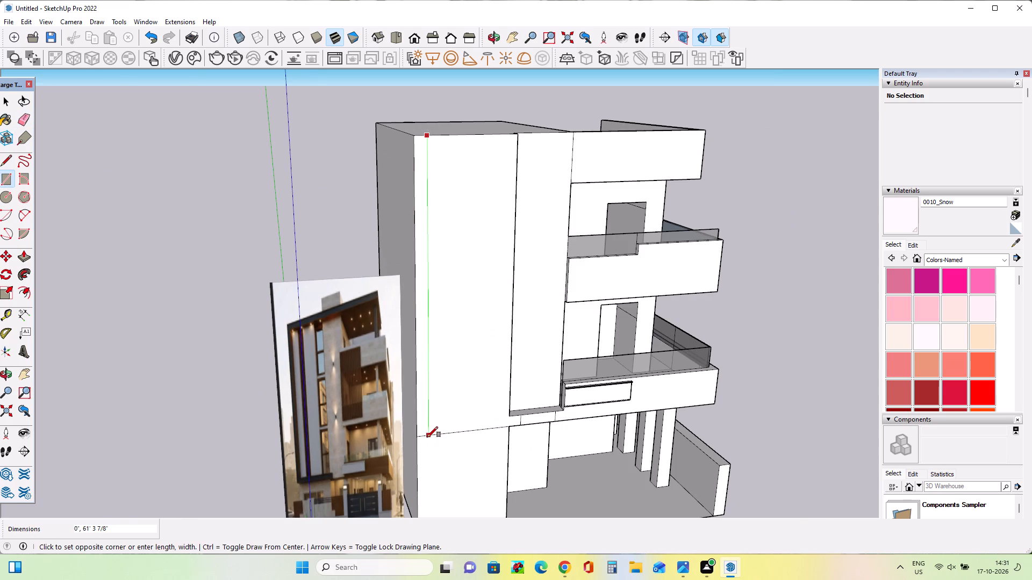
left_click(417, 438)
Draw a horizontal rectangle about 22' 9" by 2' 5" along the facade's slab line, from the division line to the outer corner.
middle_click_drag(449, 448, 413, 441)
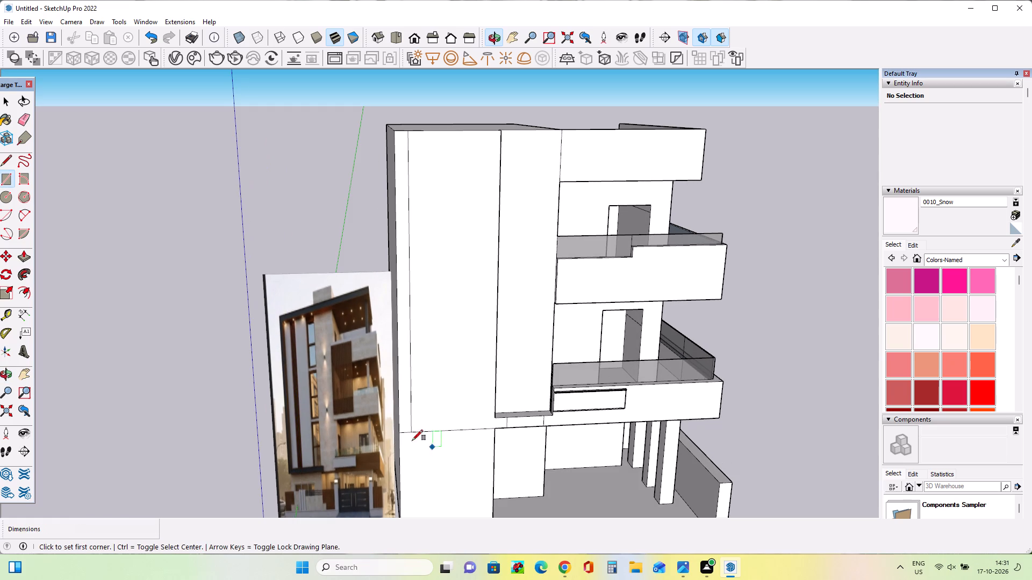
left_click(505, 418)
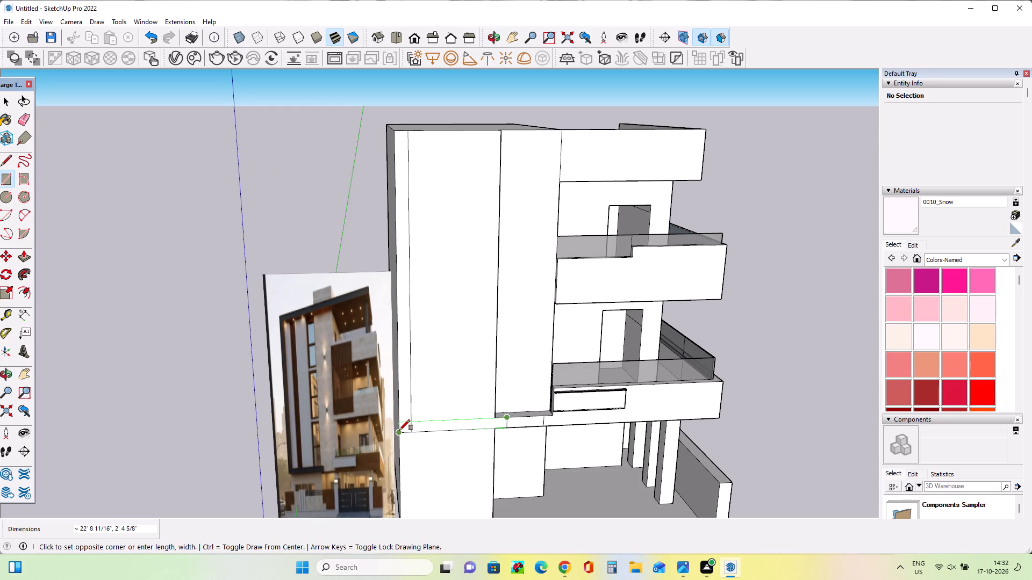
left_click(399, 430)
Extrude the vertical strip, the horizontal band and their shared corner face outward 3' 1 5/8" as an L-shaped frame.
middle_click(452, 468)
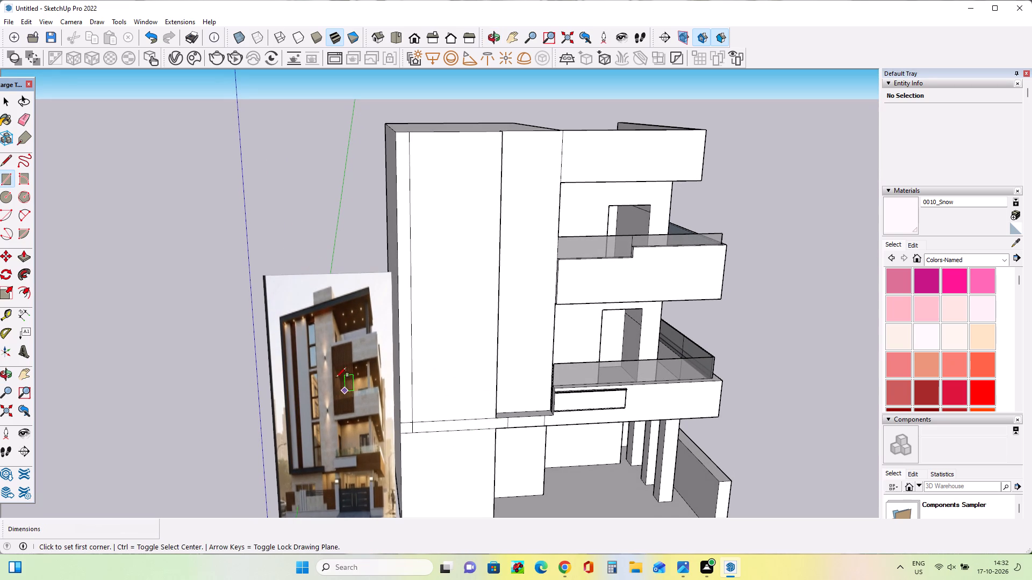
left_click(25, 262)
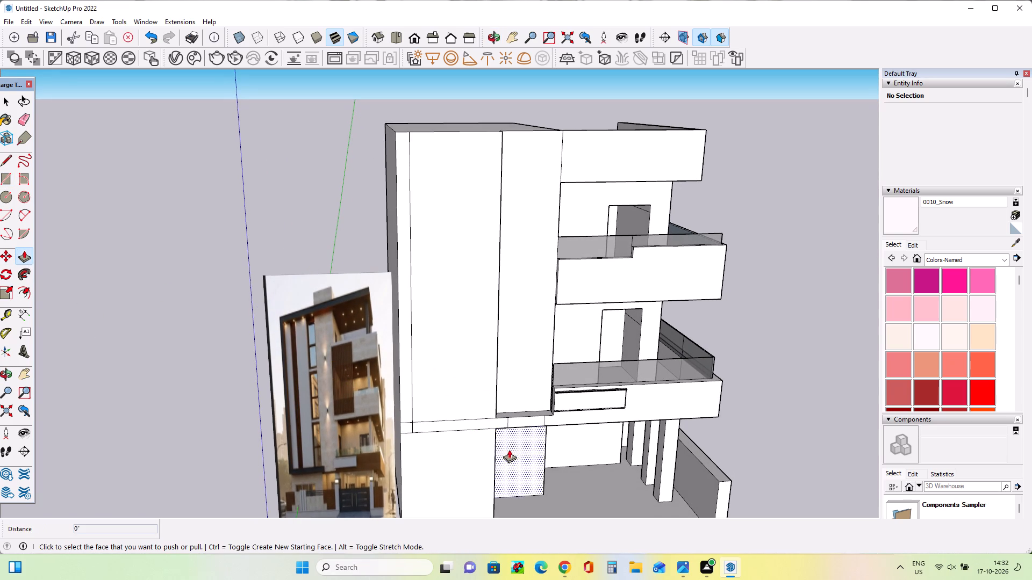
left_click(408, 413)
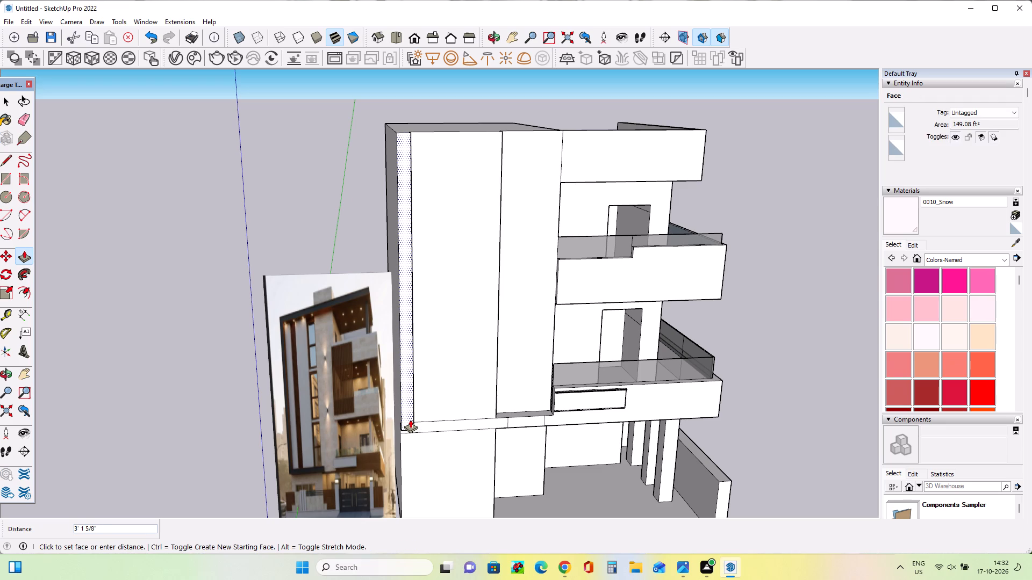
left_click(410, 419)
left_click(451, 424)
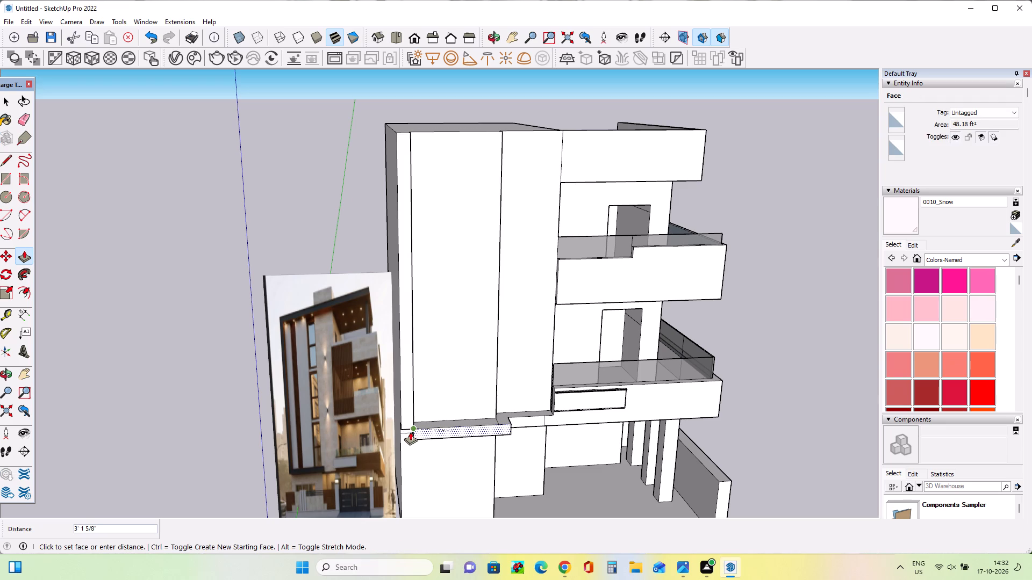
left_click(410, 432)
middle_click_drag(405, 437, 447, 345)
left_click(420, 403)
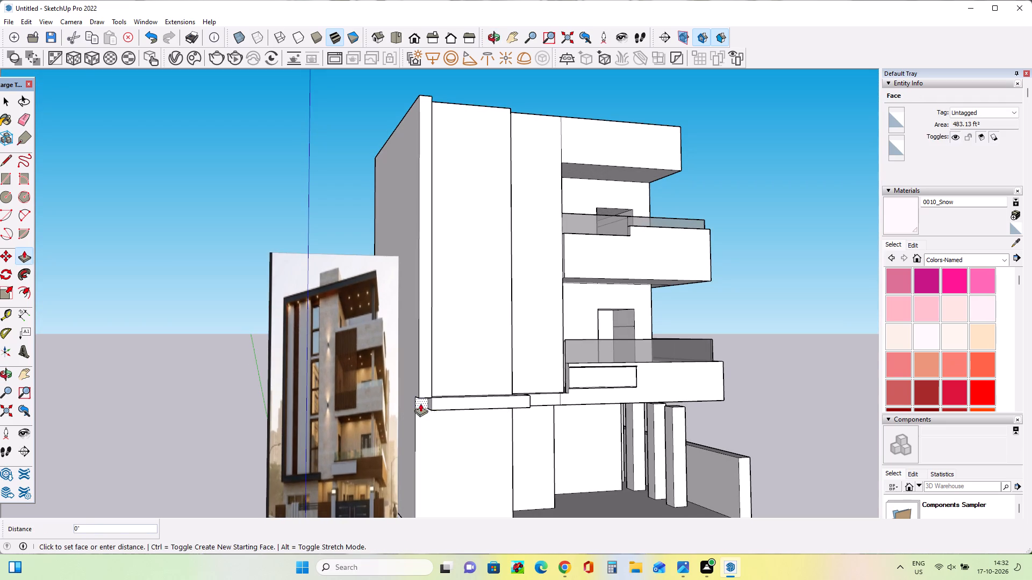
left_click(442, 403)
Erase the leftover seam lines around the lower corner and along the horizontal band of the L-shaped frame.
middle_click_drag(474, 418, 467, 465)
scroll(474, 419, "down", 1)
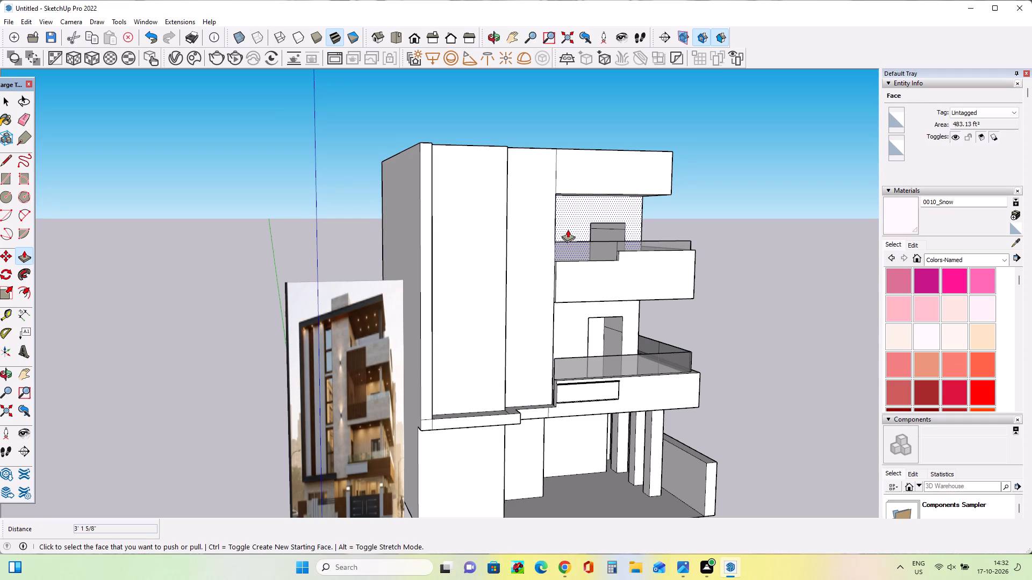
middle_click_drag(528, 321, 569, 338)
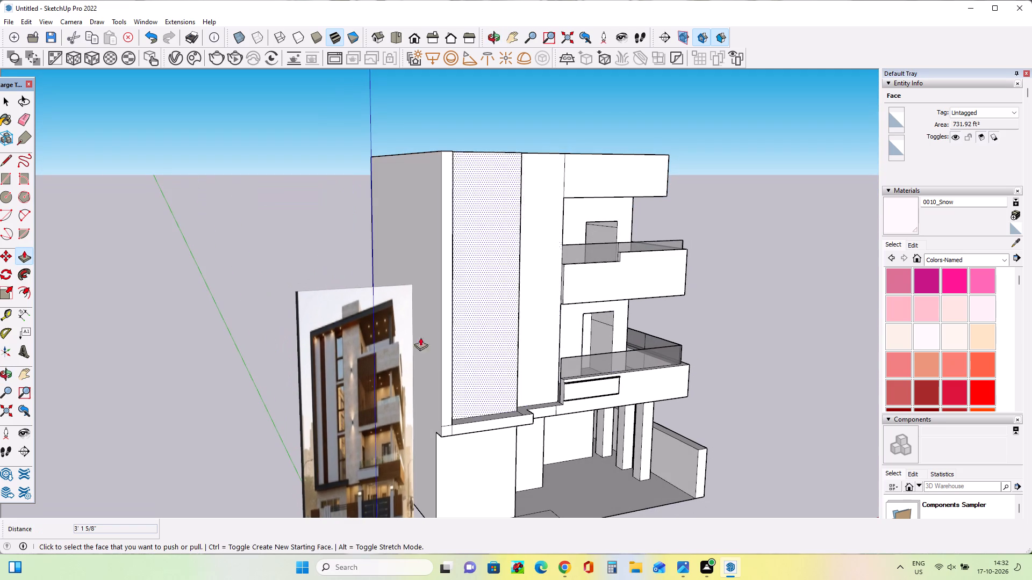
left_click(22, 116)
scroll(443, 432, "up", 3)
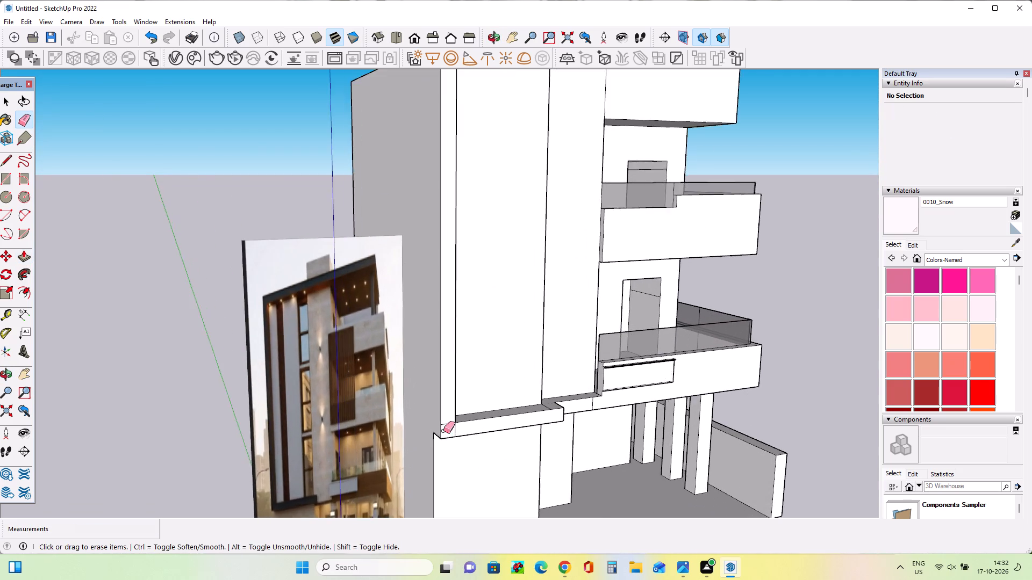
scroll(443, 431, "up", 4)
left_click(446, 421)
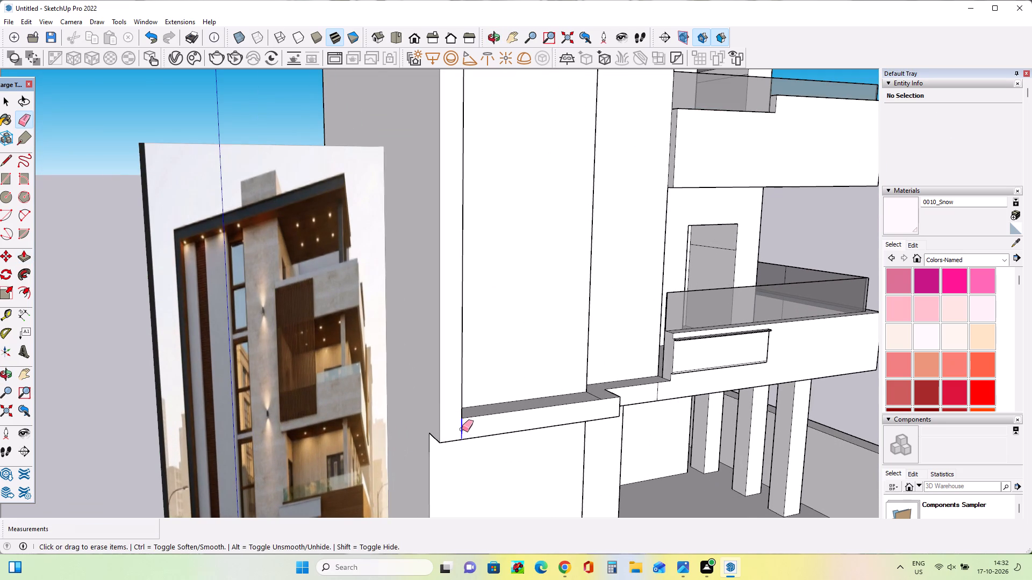
left_click(462, 429)
scroll(503, 441, "down", 8)
scroll(567, 414, "up", 5)
middle_click_drag(549, 424, 546, 476)
left_click(529, 445)
Draw a vertical rectangle about 3' 5/16" by 58' 11 1/4" on the wall inside the L-shaped frame, from ledge to roof.
scroll(419, 385, "down", 4)
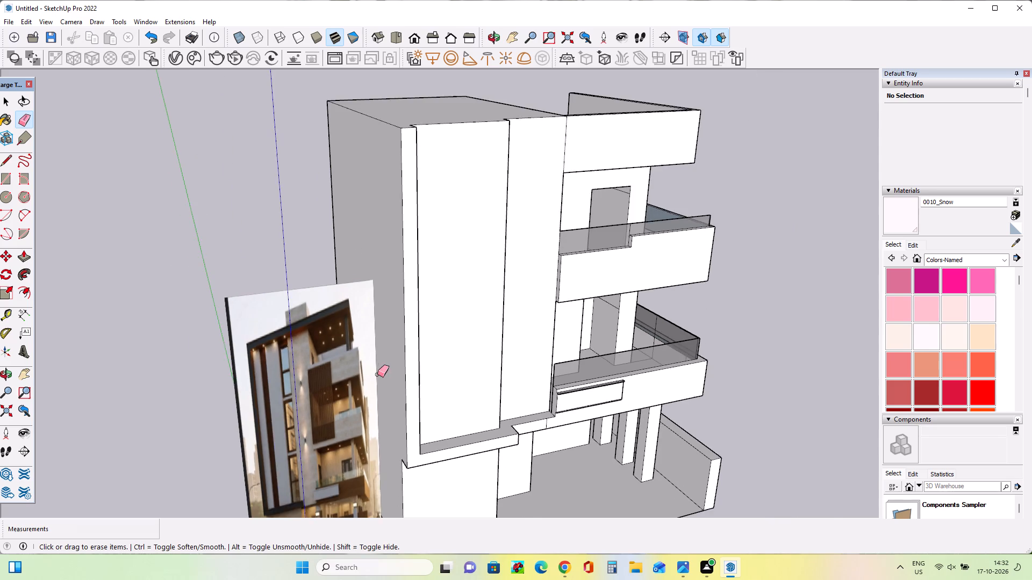
scroll(372, 373, "down", 2)
middle_click_drag(449, 431, 384, 439)
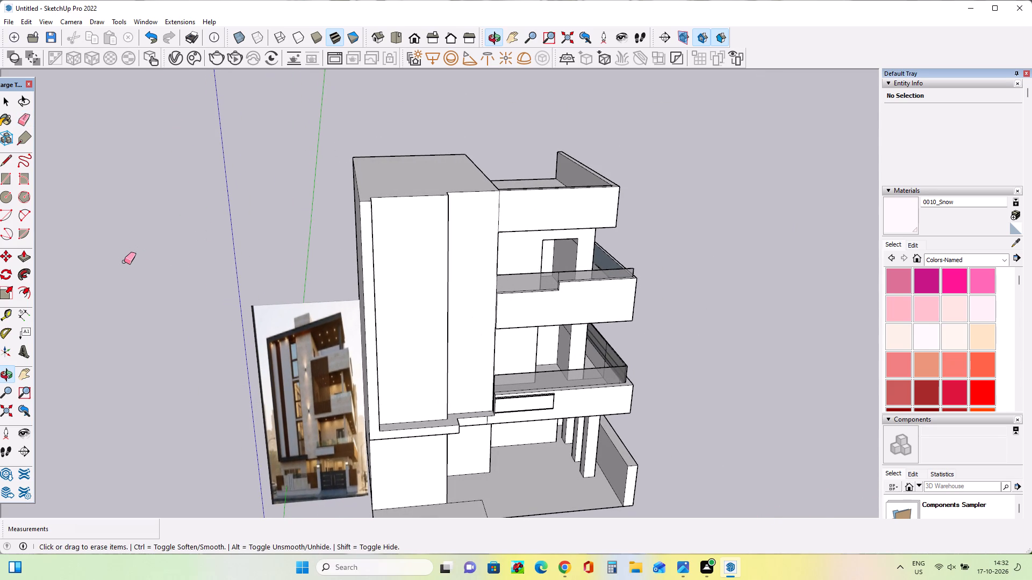
left_click(3, 178)
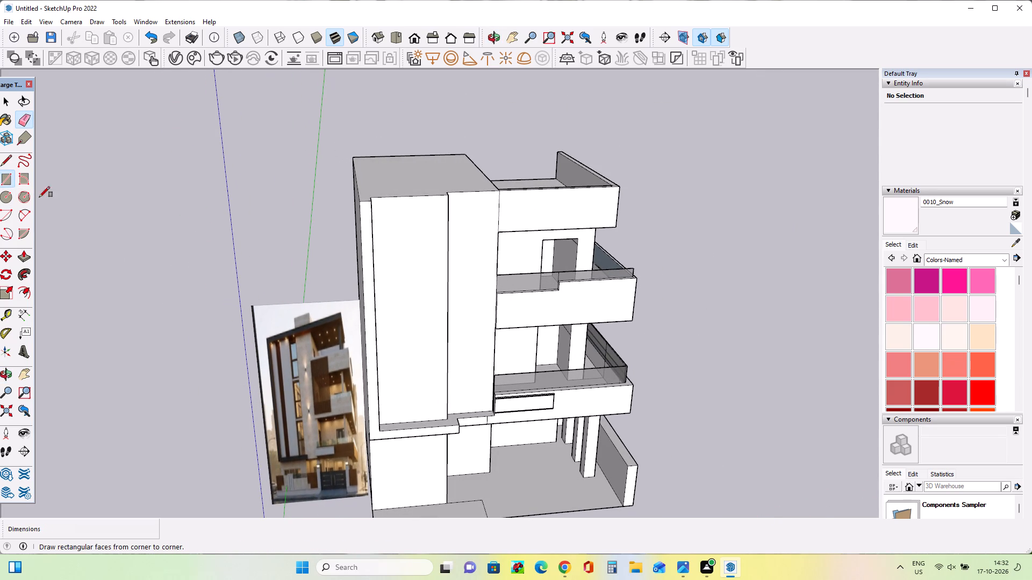
scroll(275, 426, "up", 15)
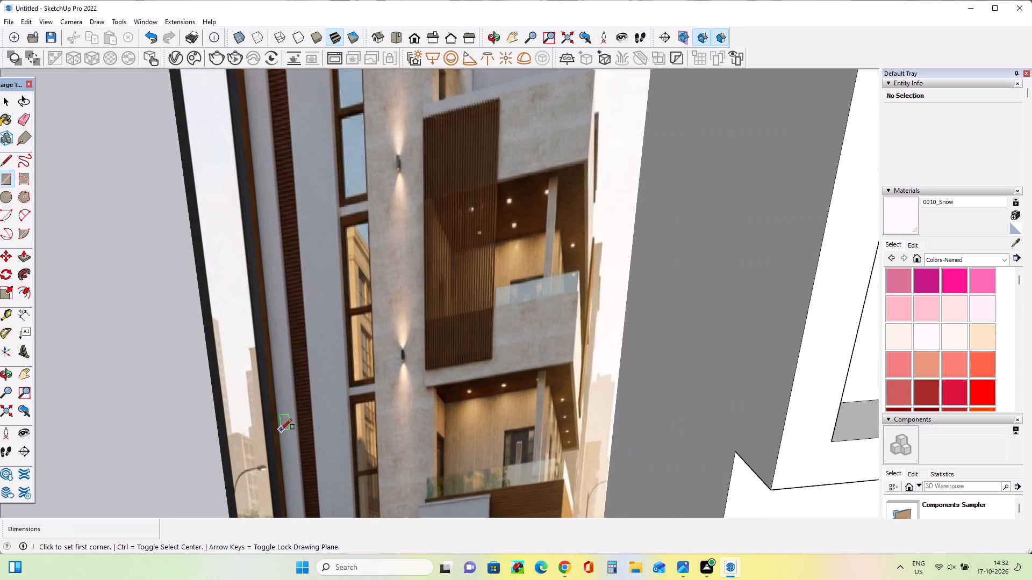
scroll(281, 430, "down", 15)
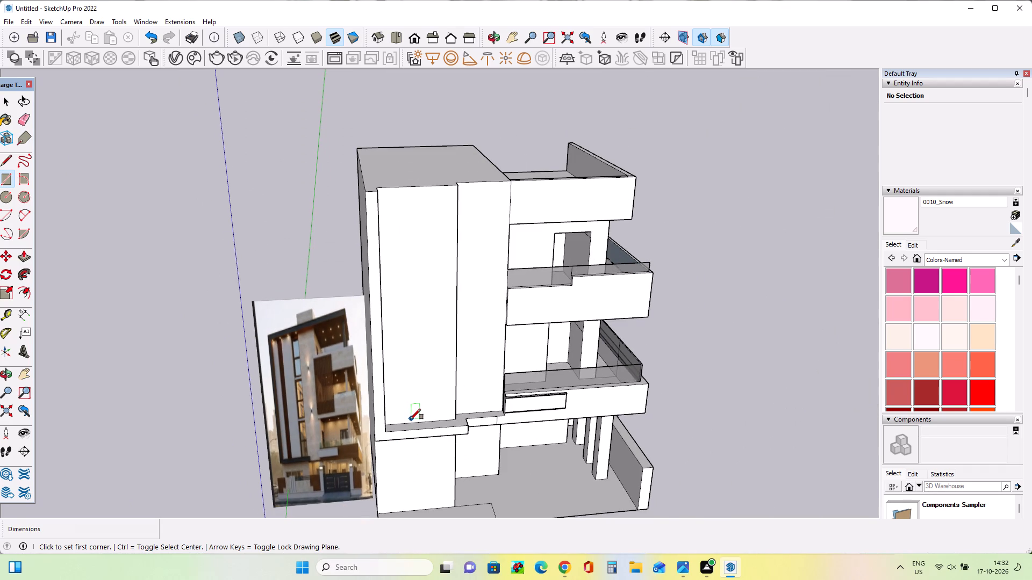
scroll(270, 488, "up", 9)
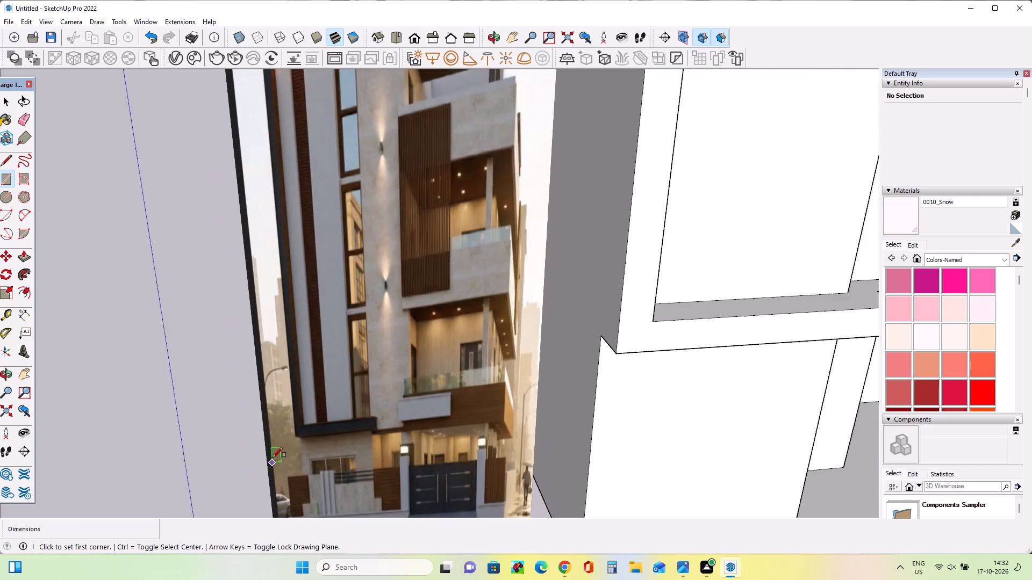
scroll(273, 458, "up", 6)
scroll(273, 454, "down", 5)
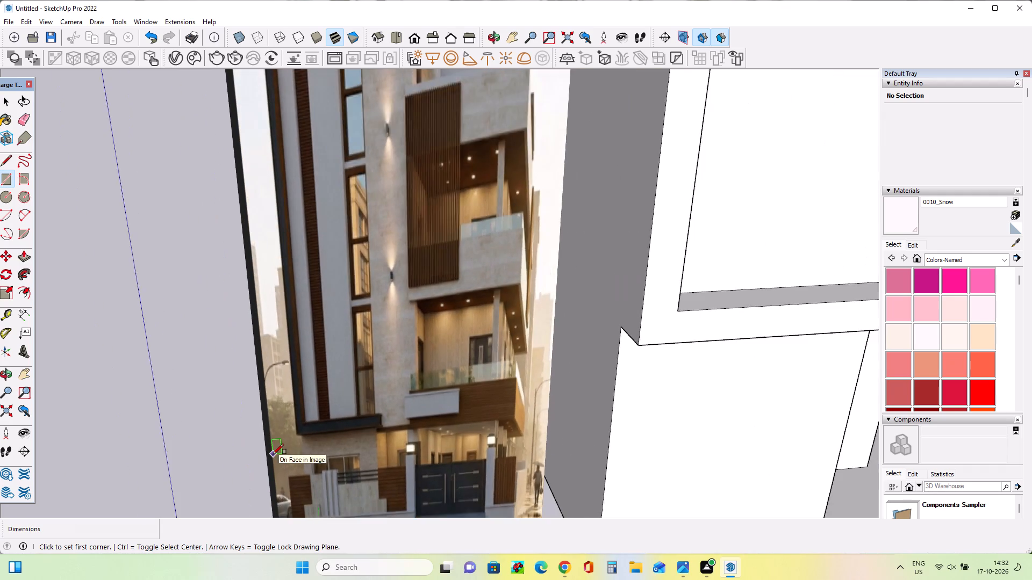
scroll(273, 454, "down", 13)
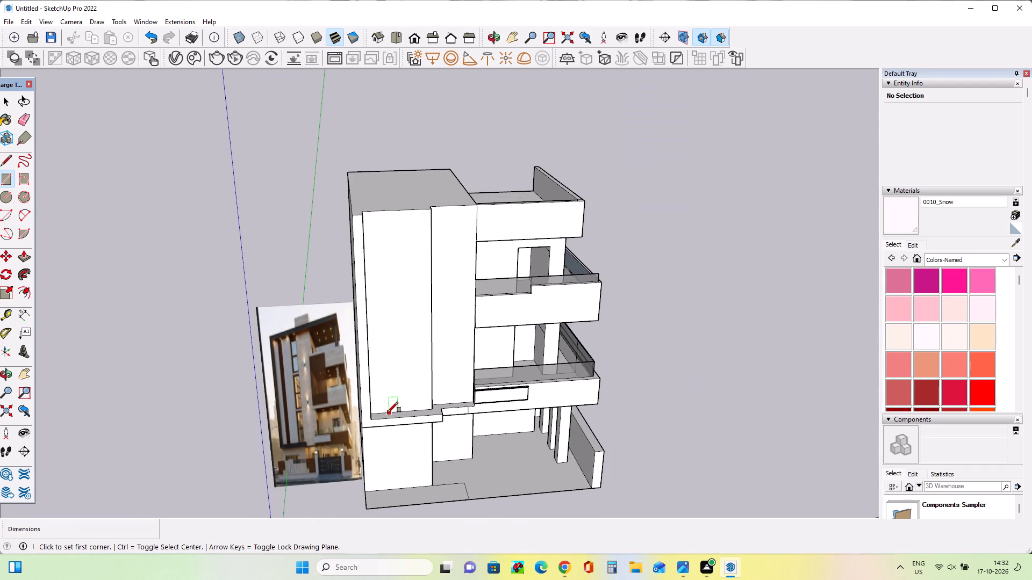
left_click(391, 411)
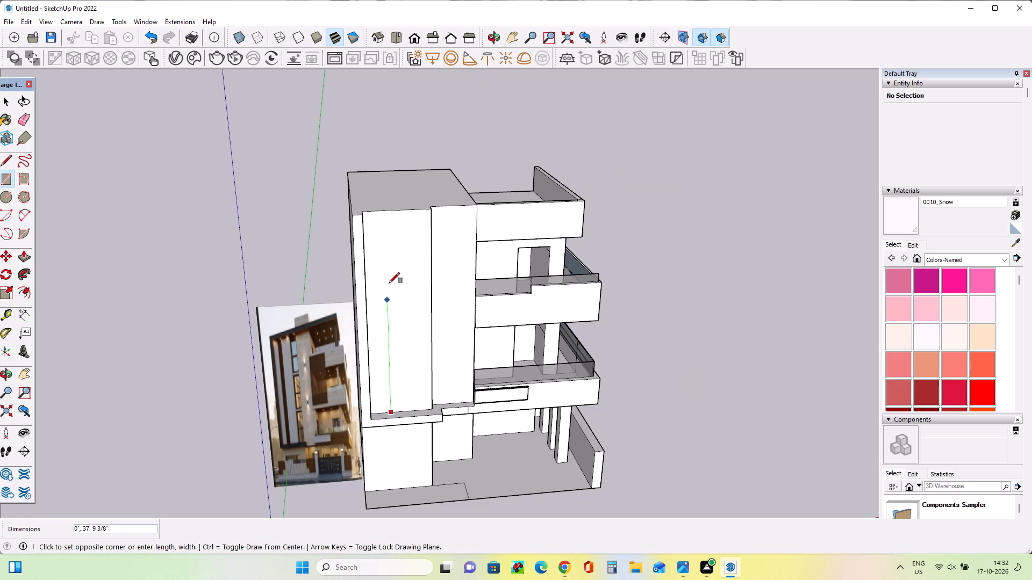
left_click(400, 209)
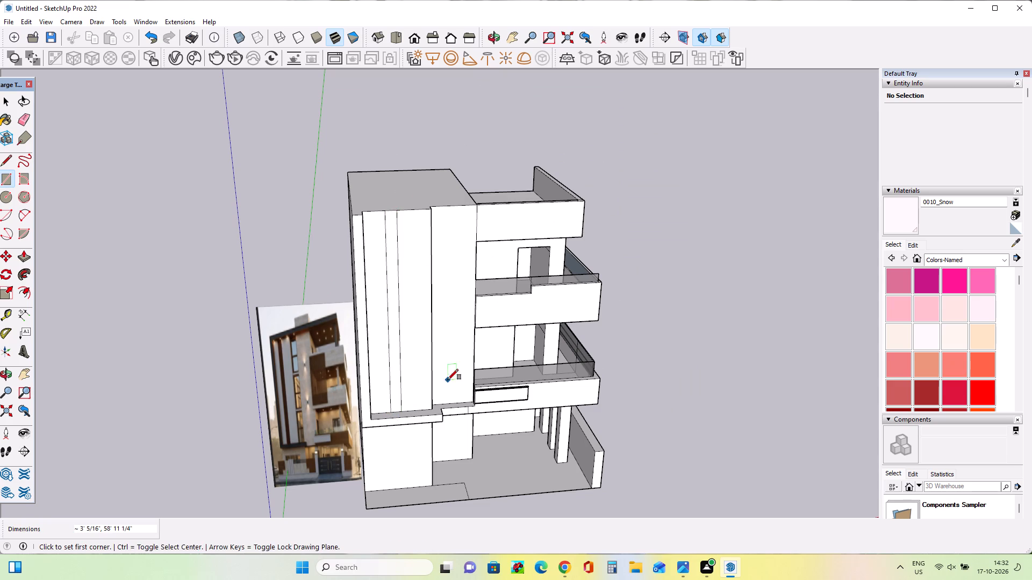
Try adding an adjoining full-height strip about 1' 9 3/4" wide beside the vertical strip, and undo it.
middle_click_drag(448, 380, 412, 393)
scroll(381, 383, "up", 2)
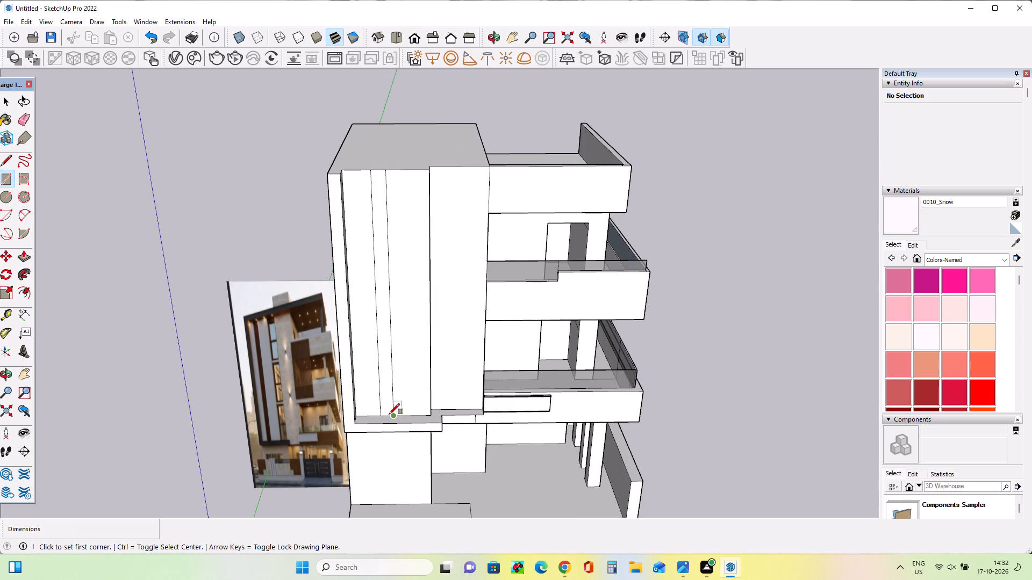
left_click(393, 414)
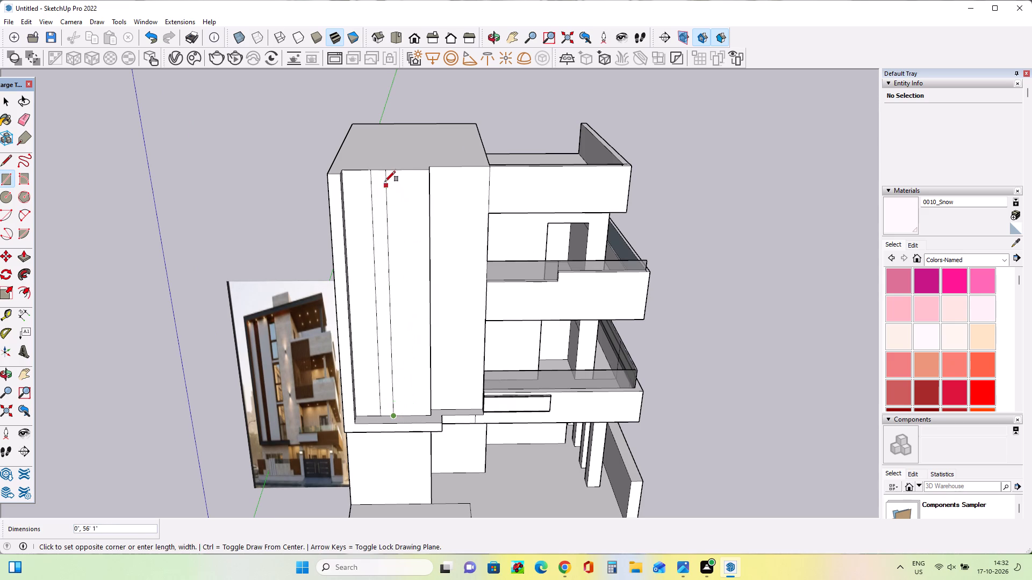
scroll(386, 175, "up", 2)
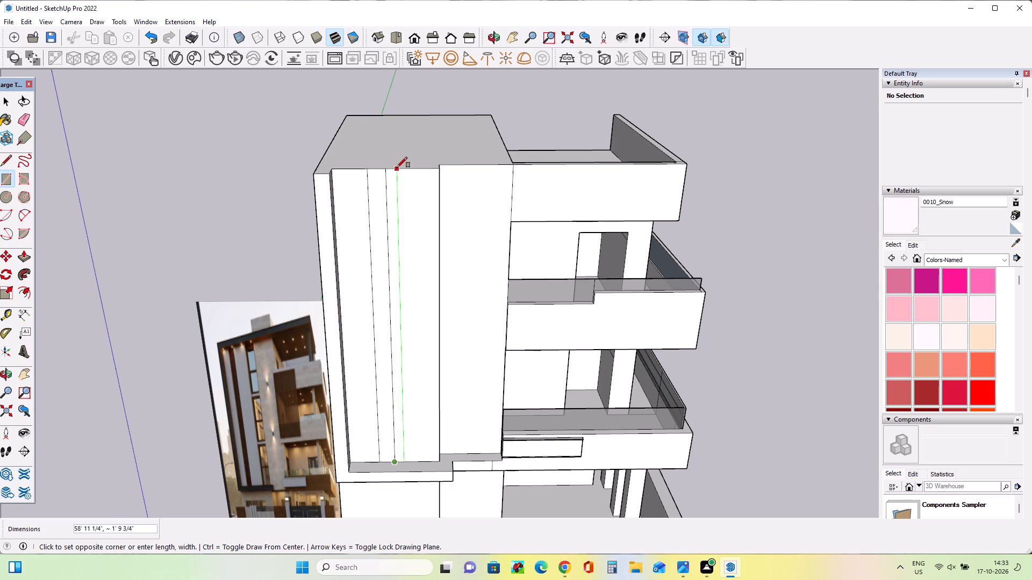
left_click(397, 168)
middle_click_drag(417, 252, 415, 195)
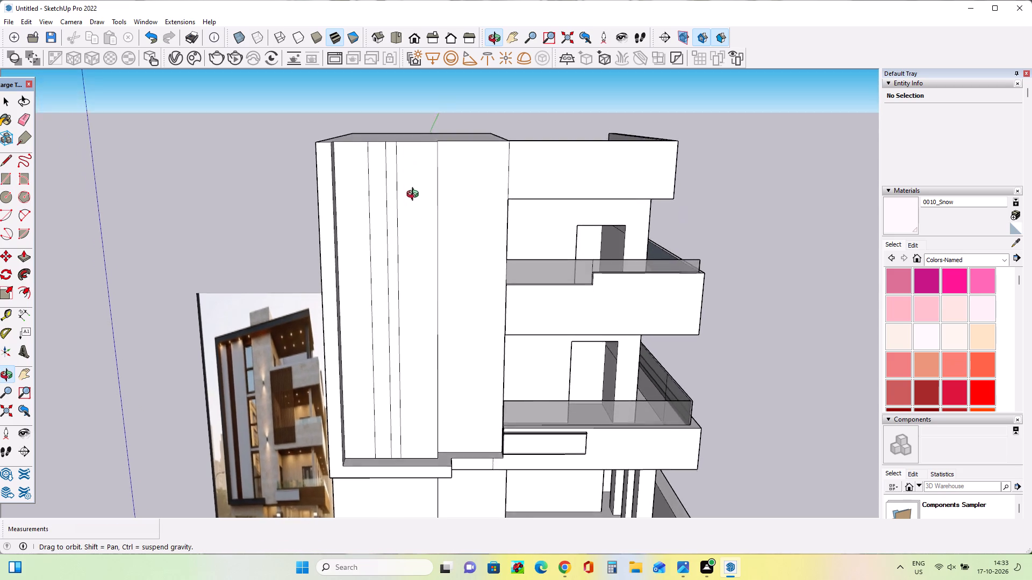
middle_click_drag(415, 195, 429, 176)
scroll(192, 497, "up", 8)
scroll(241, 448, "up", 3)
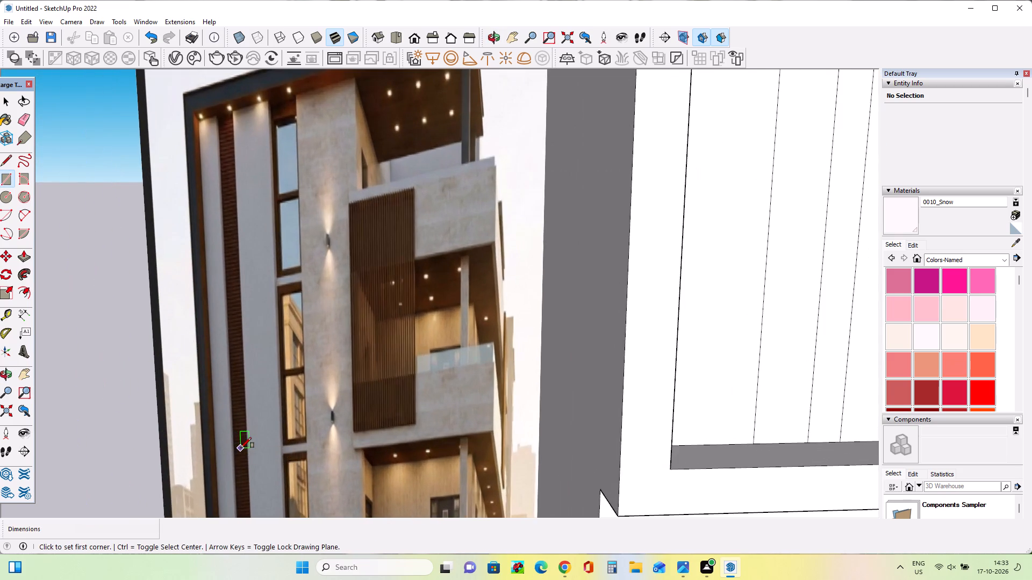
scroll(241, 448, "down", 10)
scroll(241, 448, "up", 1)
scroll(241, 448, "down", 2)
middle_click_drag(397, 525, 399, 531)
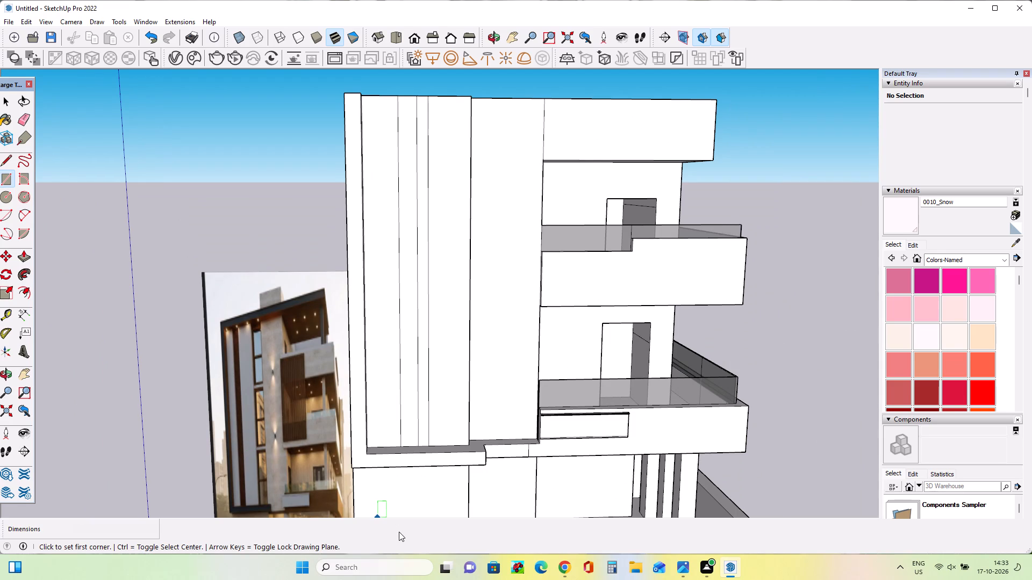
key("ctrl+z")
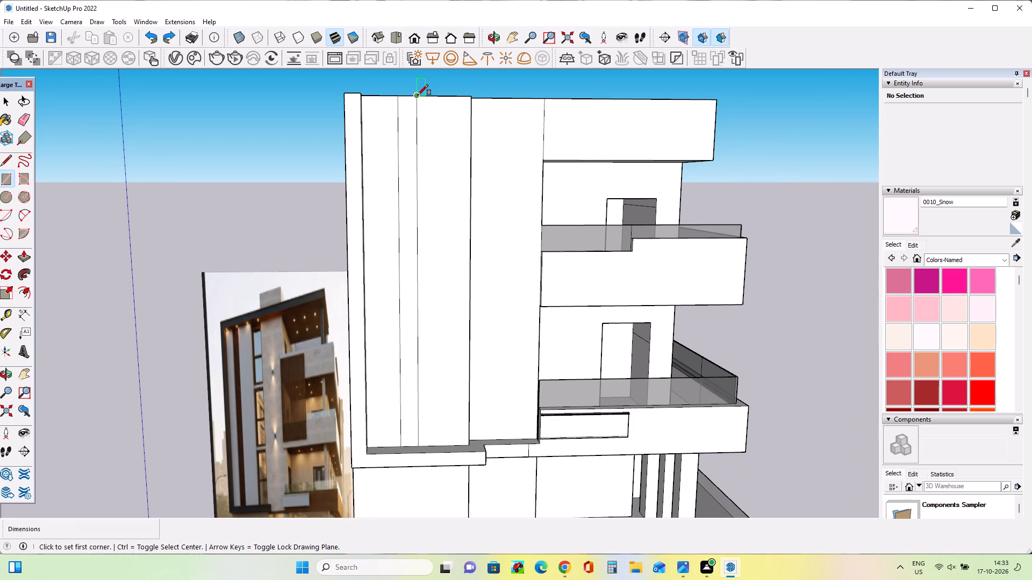
Widen the vertical strip by adding a full-height rectangle about 7 7/8" wide along its inner edge and erasing the shared line.
left_click(418, 95)
scroll(418, 438, "up", 1)
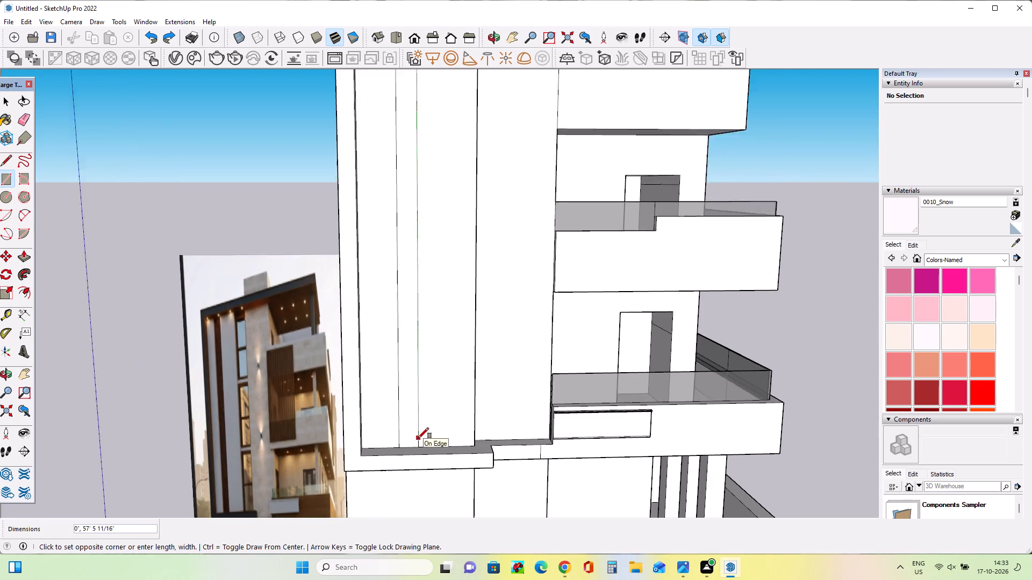
scroll(418, 438, "up", 7)
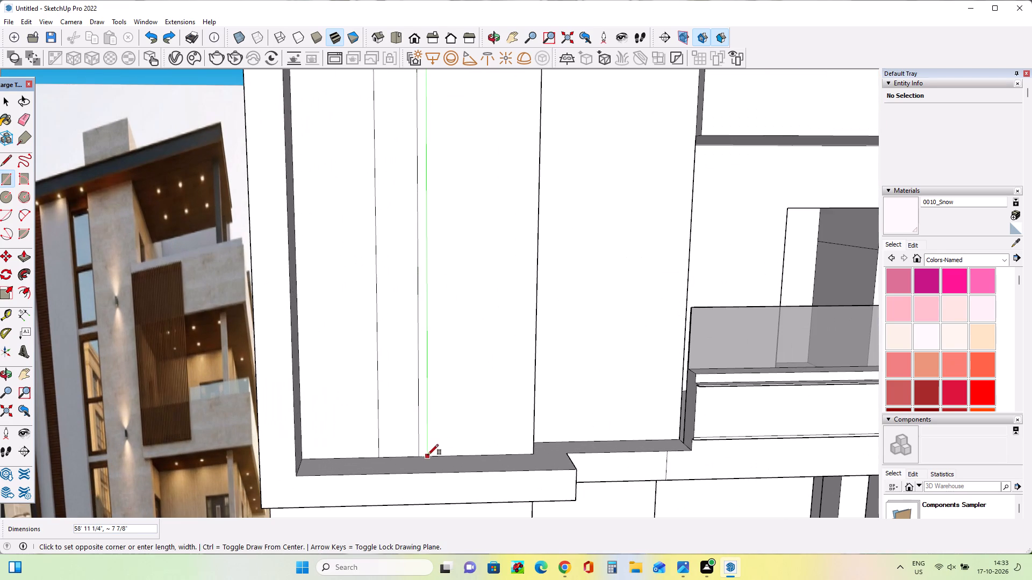
left_click(427, 455)
left_click(26, 120)
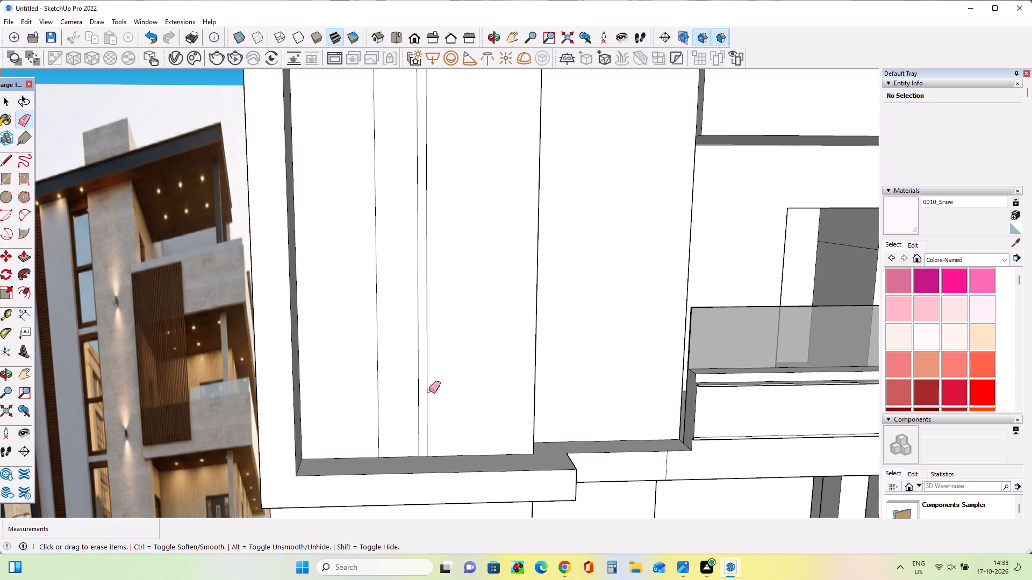
left_click(419, 382)
Compare the framed wall, vertical strip and lower band of the model with the reference photo.
scroll(448, 400, "down", 4)
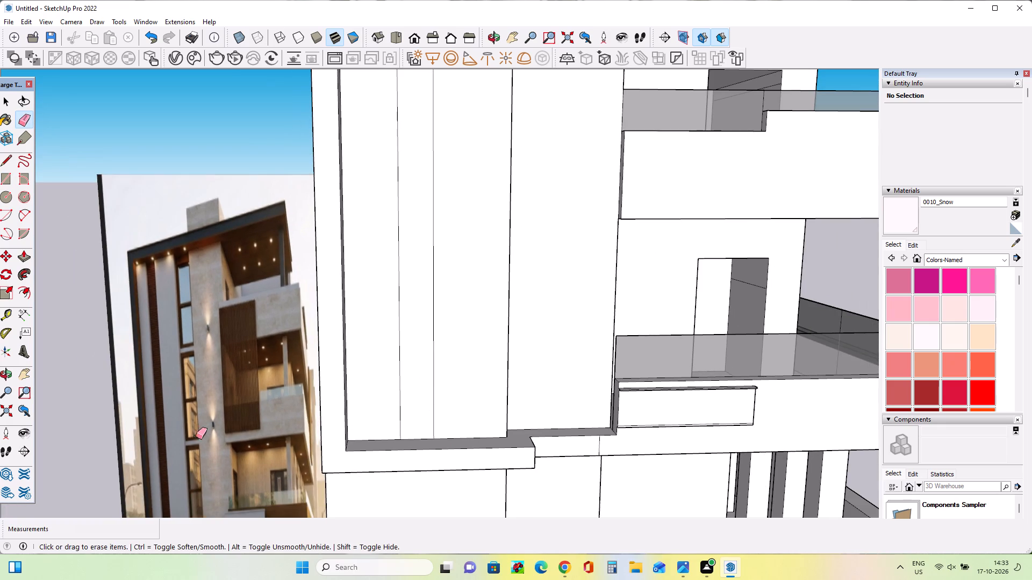
middle_click_drag(196, 437, 189, 333)
middle_click(189, 333)
middle_click_drag(189, 333, 197, 350)
scroll(254, 360, "down", 3)
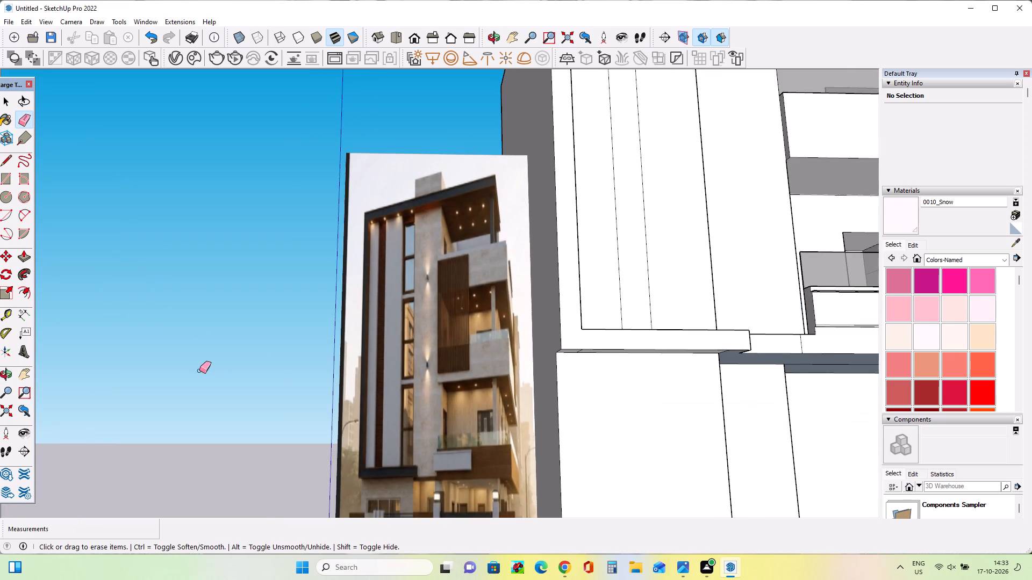
scroll(199, 371, "down", 4)
middle_click_drag(410, 428, 354, 489)
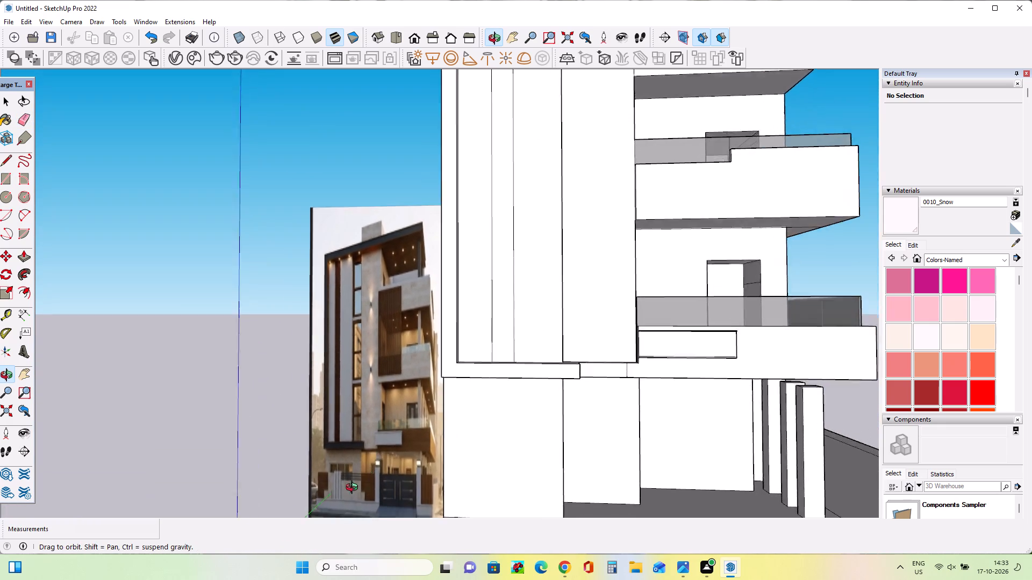
middle_click_drag(354, 489, 231, 556)
middle_click_drag(613, 401, 690, 367)
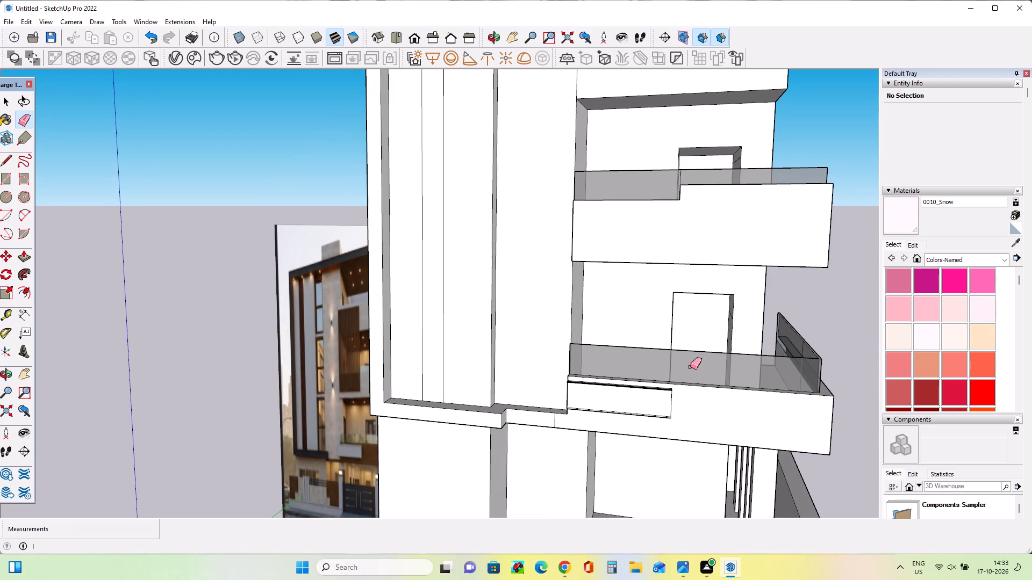
middle_click_drag(575, 406, 624, 392)
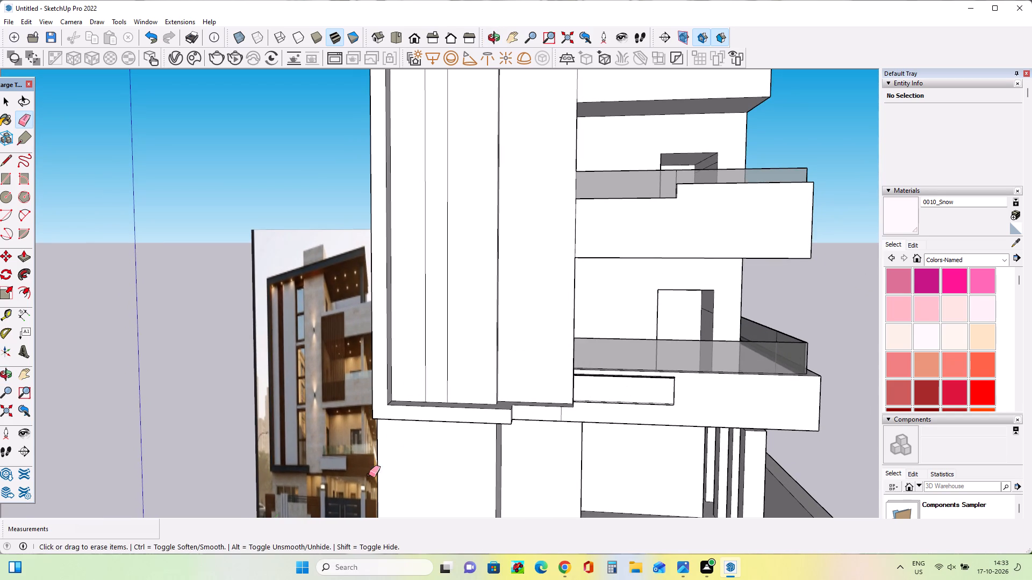
scroll(328, 456, "up", 10)
scroll(319, 454, "down", 5)
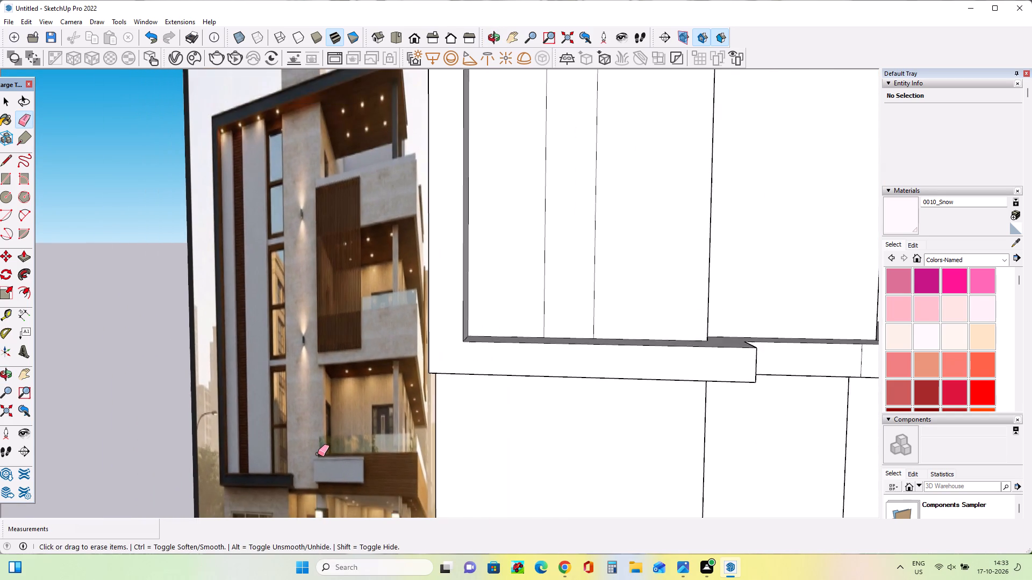
scroll(318, 454, "down", 13)
middle_click_drag(538, 375, 450, 431)
scroll(450, 431, "down", 1)
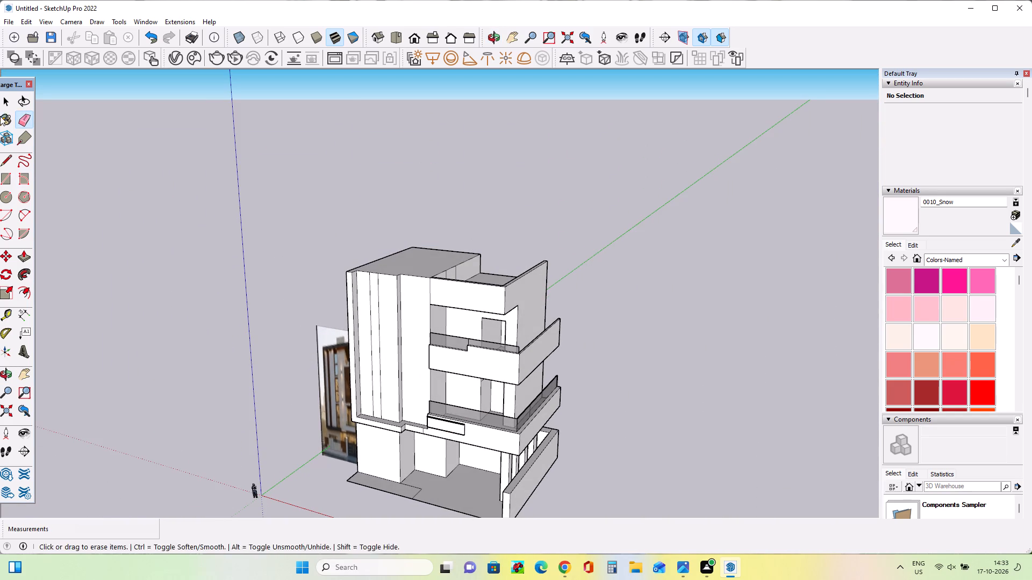
Pull the tall facade face between the striped wall and the balconies outward in stages, the last by 8 7/16".
left_click(26, 259)
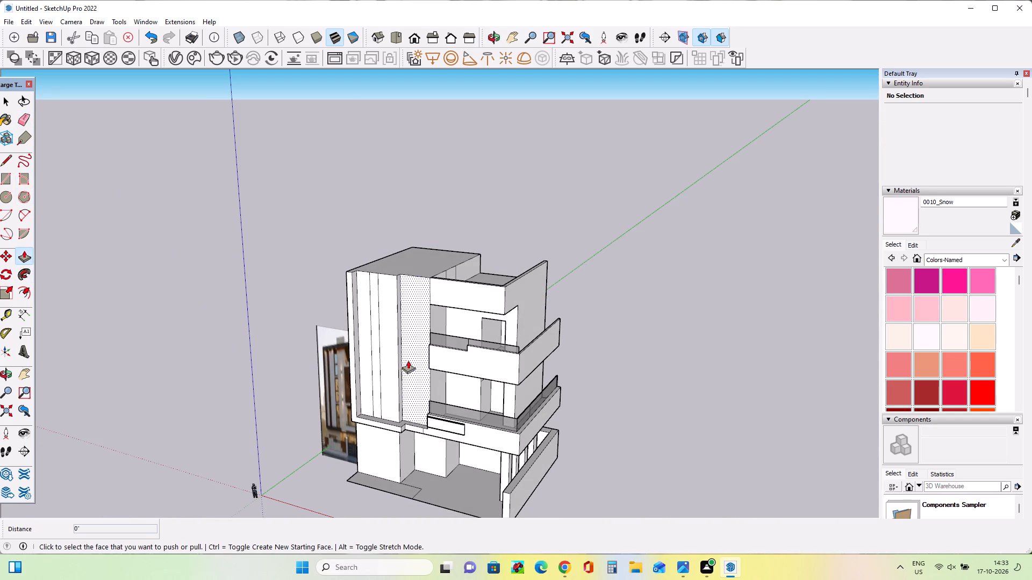
left_click(408, 360)
left_click(408, 377)
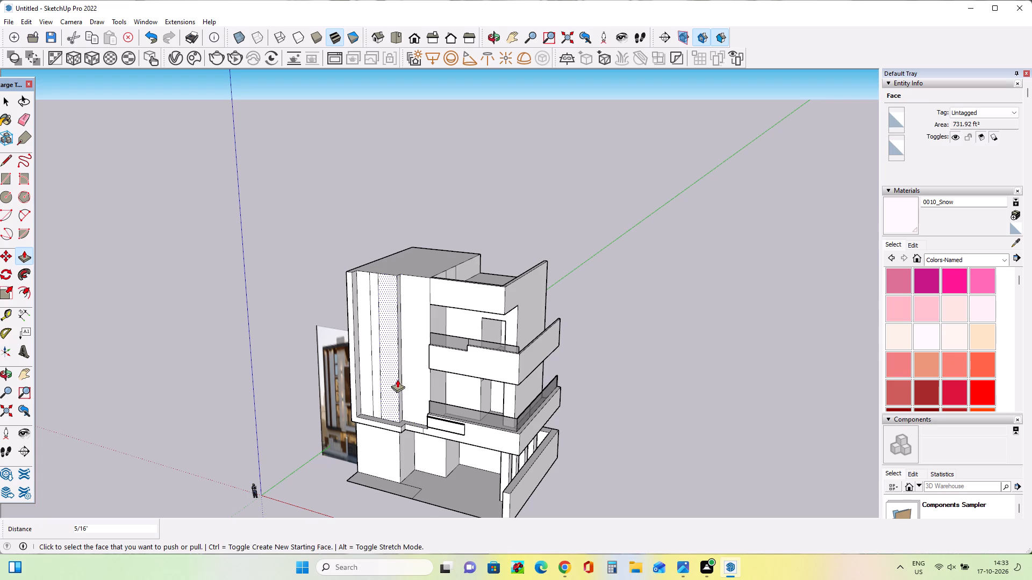
left_click(406, 378)
left_click(393, 379)
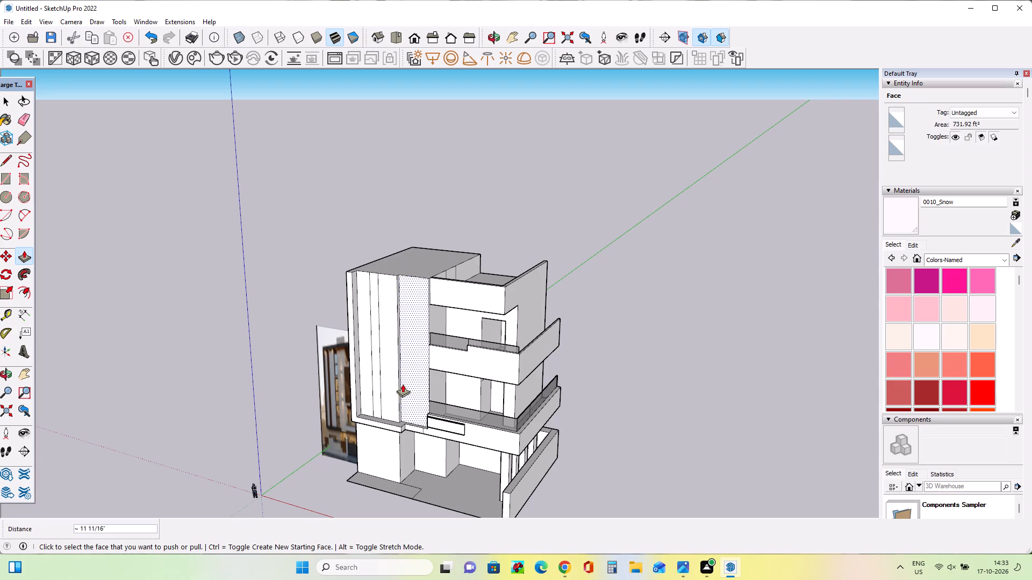
scroll(403, 384, "up", 9)
left_click(403, 384)
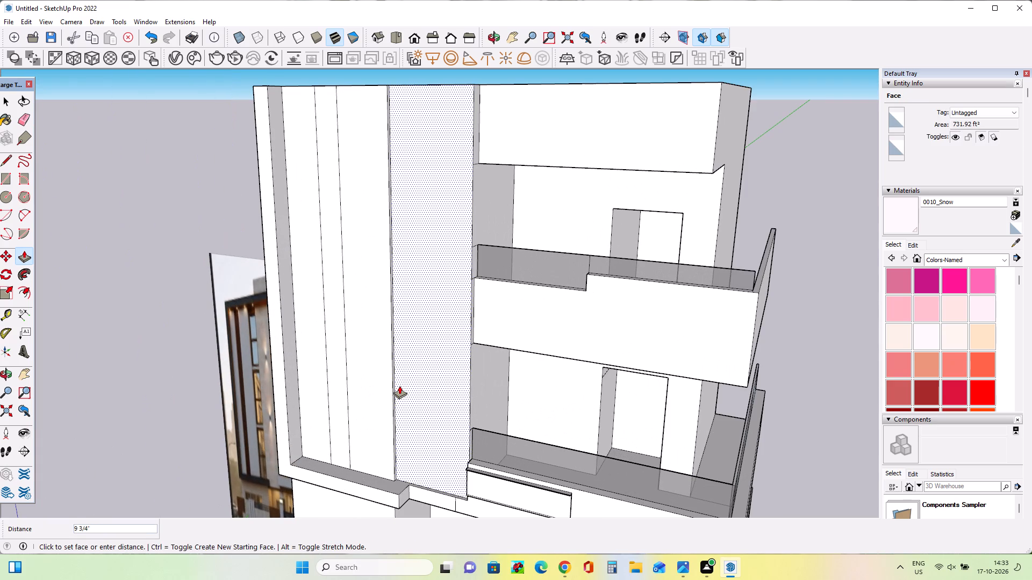
left_click(400, 385)
Pull the short band segment between the frame's foot and the lower balcony band outward 11 7/8".
middle_click_drag(397, 420, 451, 329)
scroll(451, 329, "down", 5)
middle_click_drag(461, 361, 511, 376)
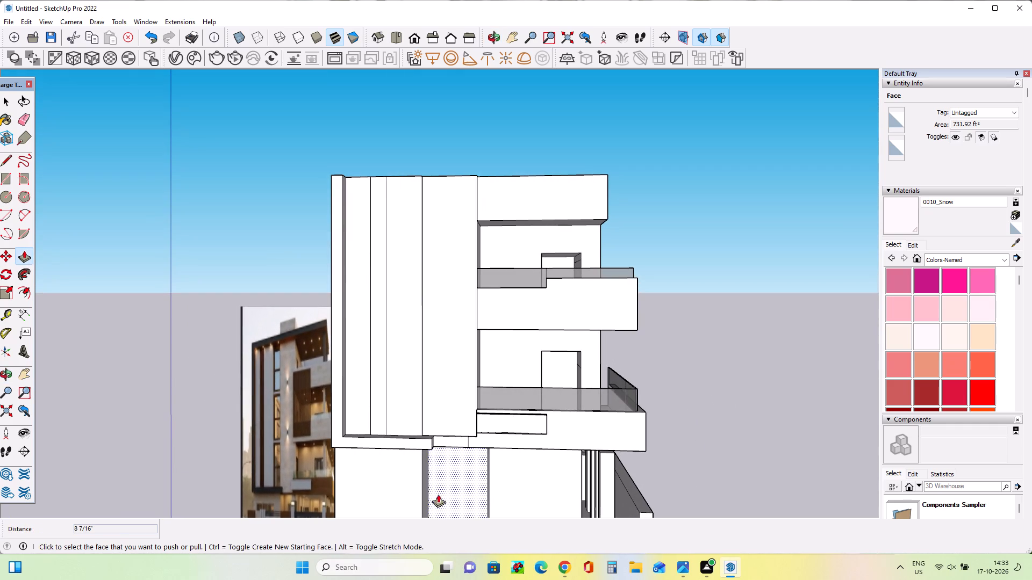
scroll(324, 508, "up", 10)
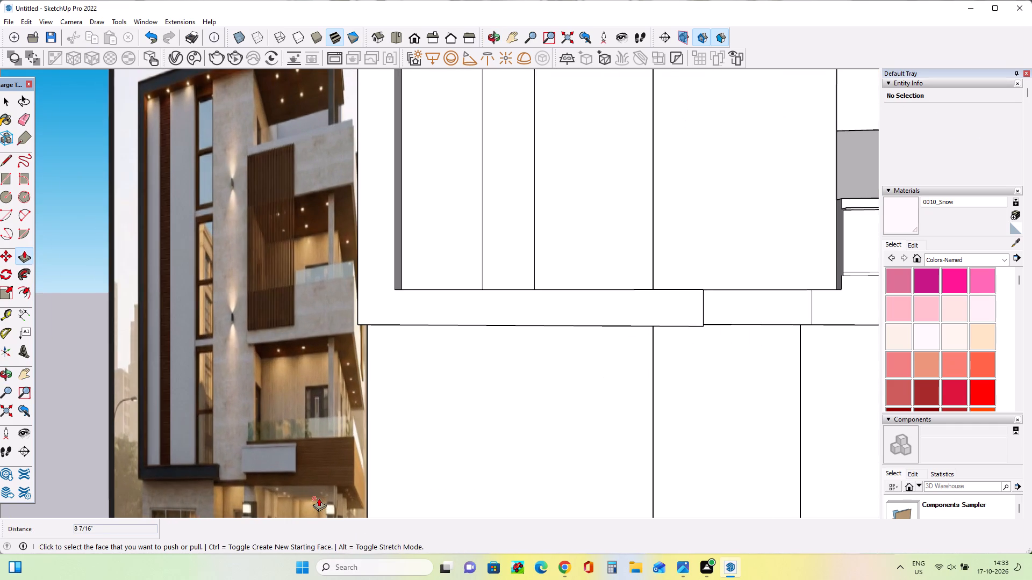
middle_click_drag(319, 498, 332, 497)
scroll(327, 485, "down", 2)
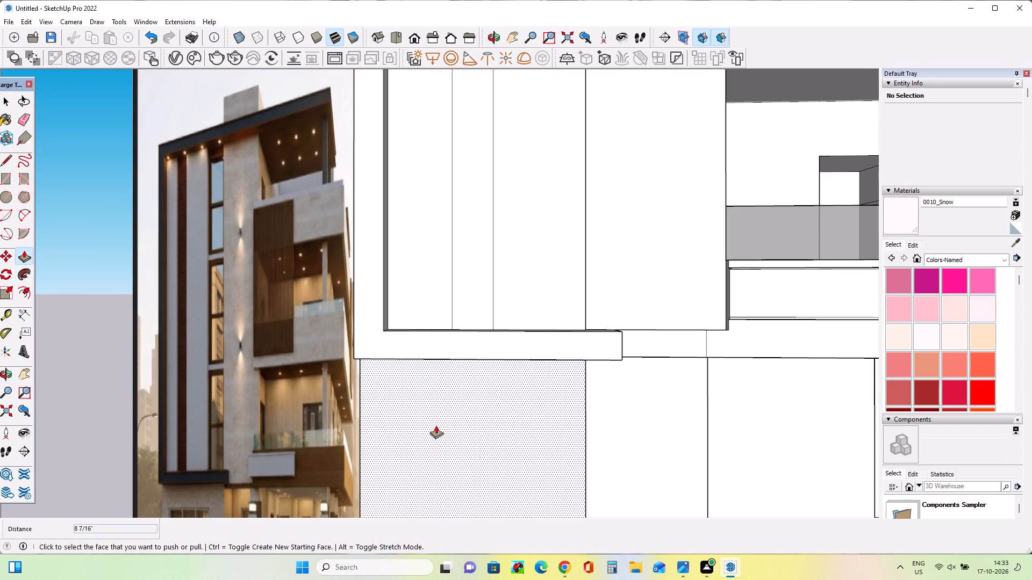
left_click(661, 350)
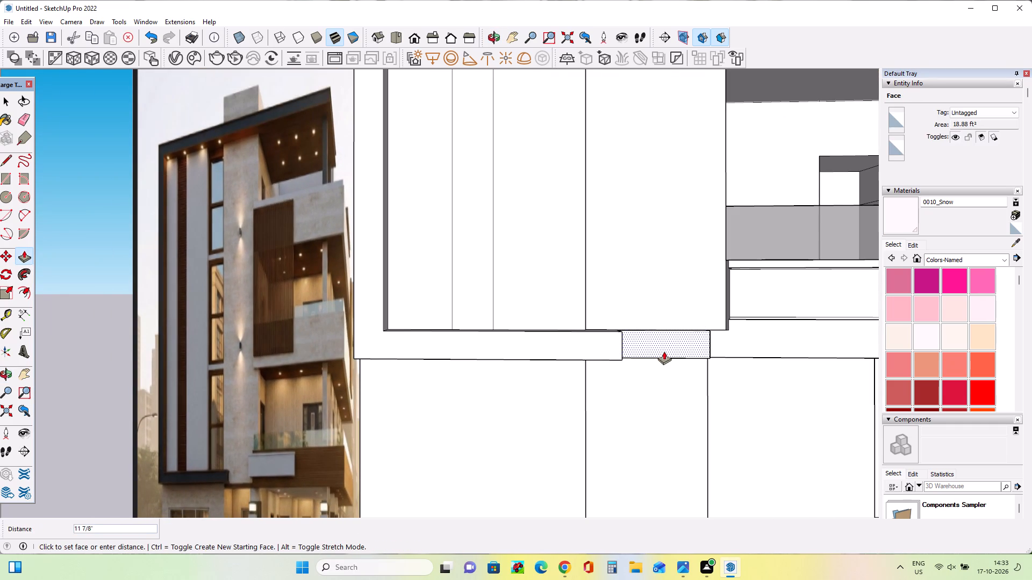
left_click(664, 351)
Pull the adjoining lower balcony band outward in two stages, 7 15/16" and 3 15/16", flush with the short segment.
middle_click_drag(677, 367, 613, 394)
middle_click(611, 394)
middle_click_drag(607, 395, 465, 415)
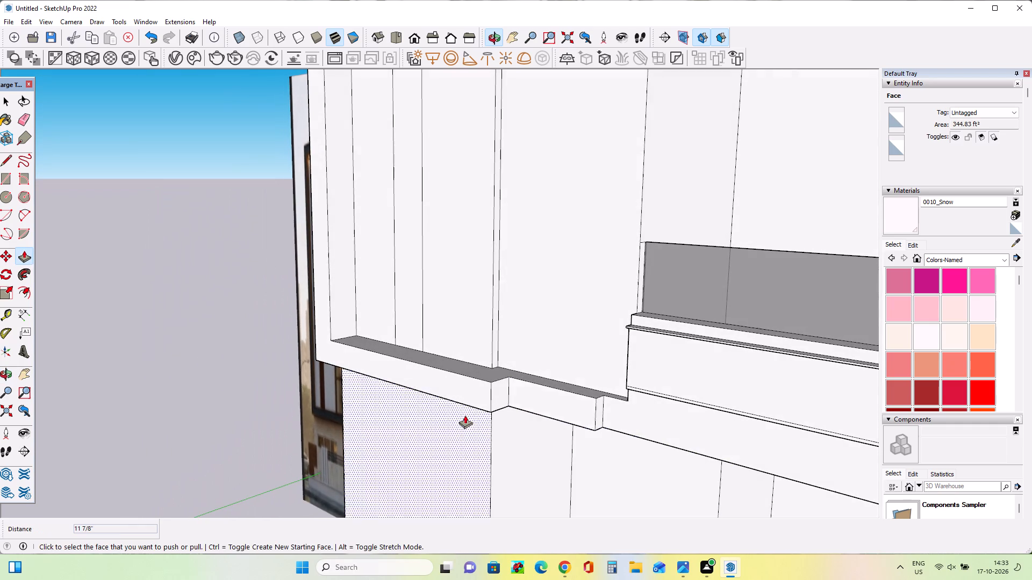
left_click(623, 410)
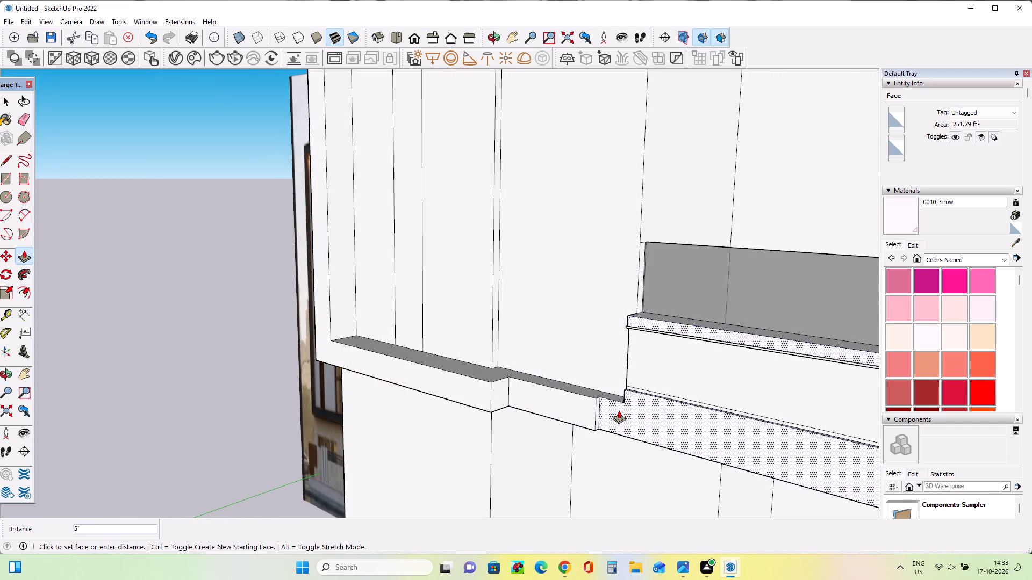
left_click(596, 416)
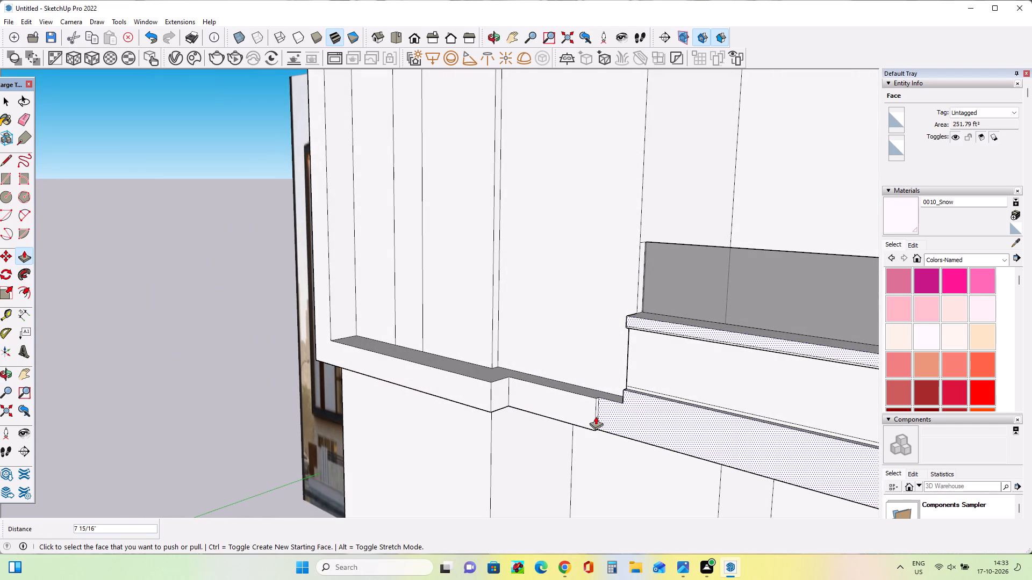
scroll(559, 438, "down", 7)
scroll(589, 426, "up", 6)
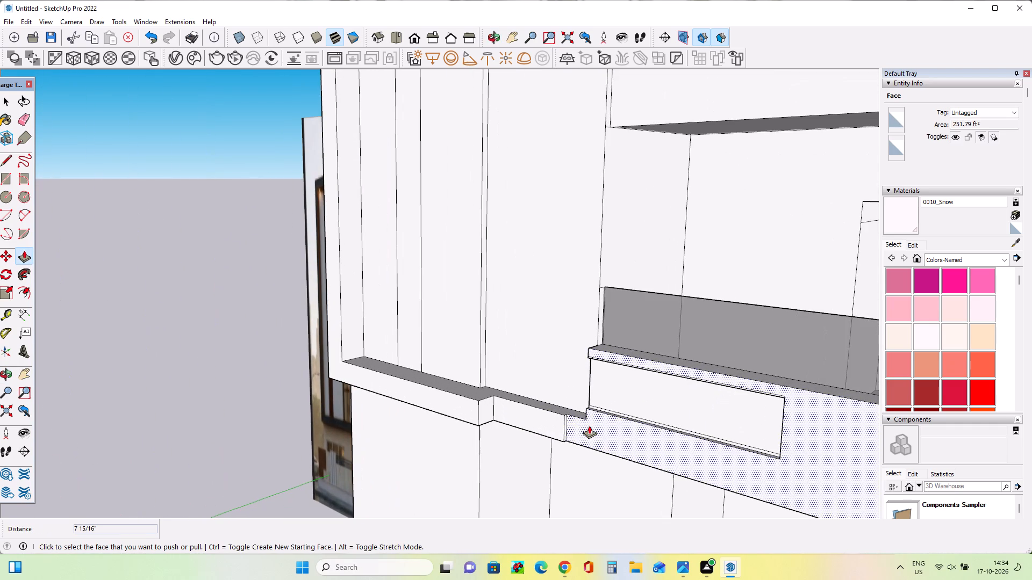
left_click(589, 425)
left_click(547, 415)
scroll(529, 426, "down", 4)
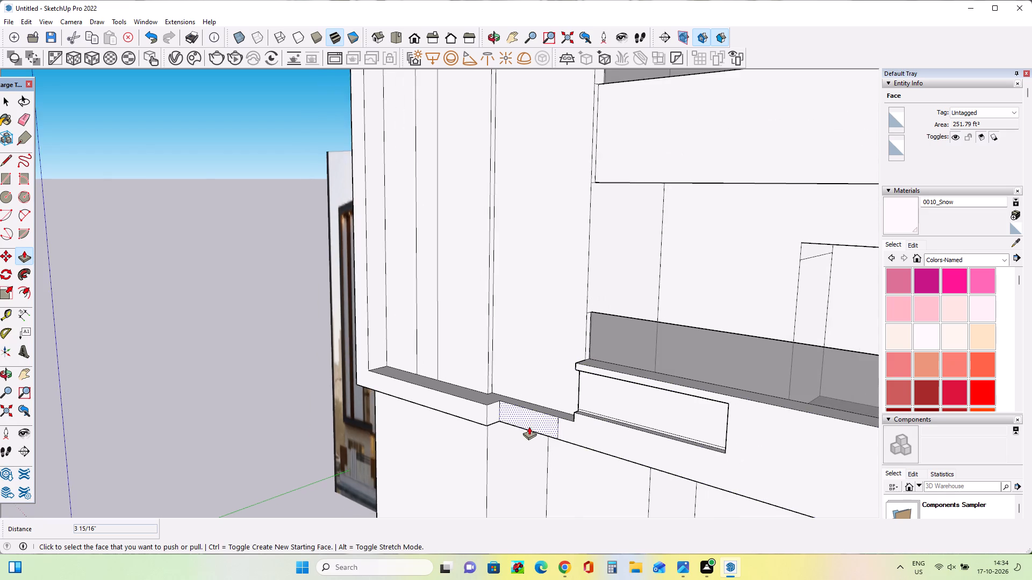
Draw a line about 3' 1 5/8" long across the inner side of the frame's upright, just below the roof.
scroll(529, 426, "down", 4)
middle_click_drag(555, 436, 729, 415)
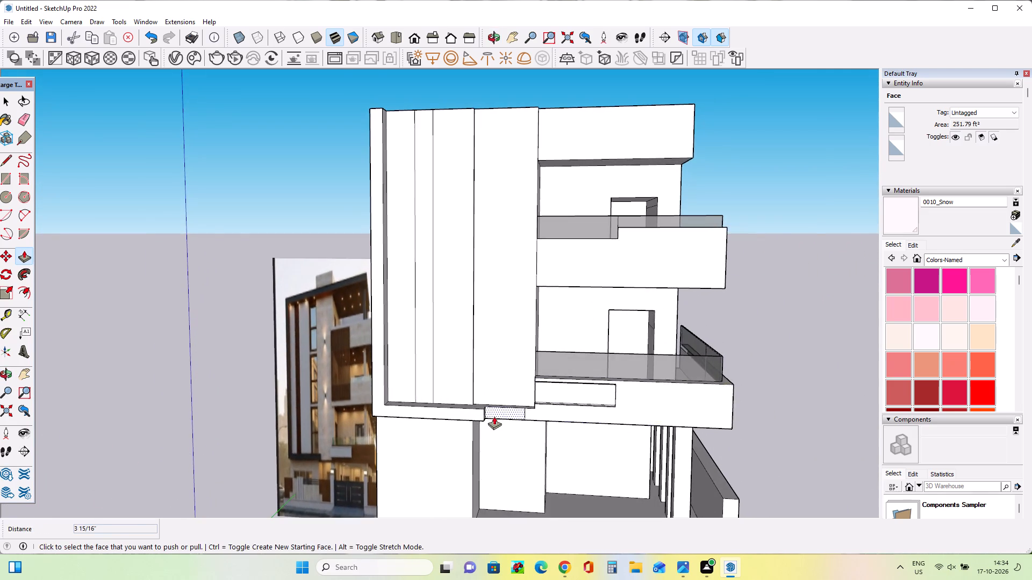
scroll(494, 416, "up", 3)
middle_click_drag(497, 417, 528, 470)
scroll(528, 472, "down", 4)
scroll(514, 429, "down", 4)
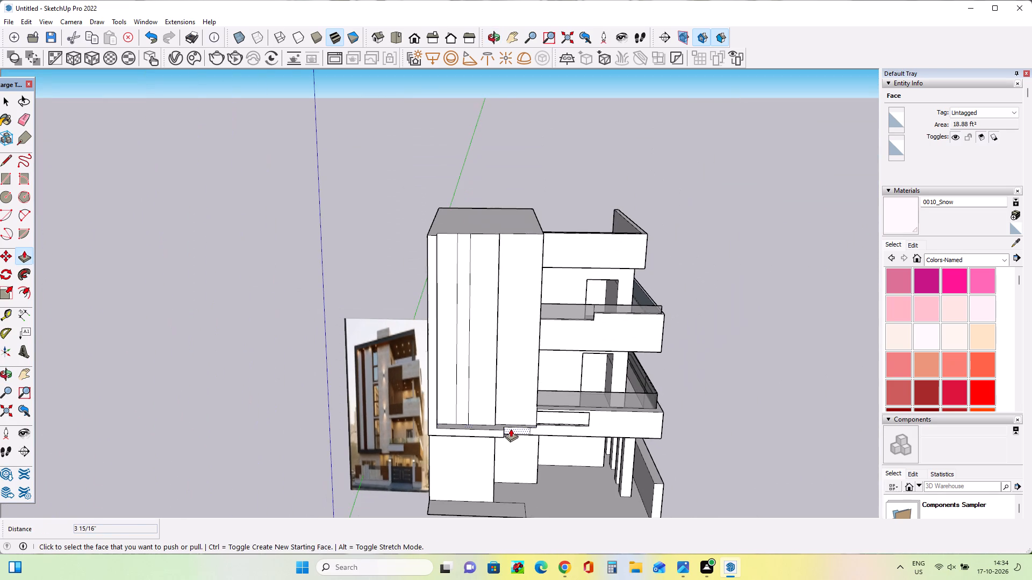
scroll(443, 234, "up", 5)
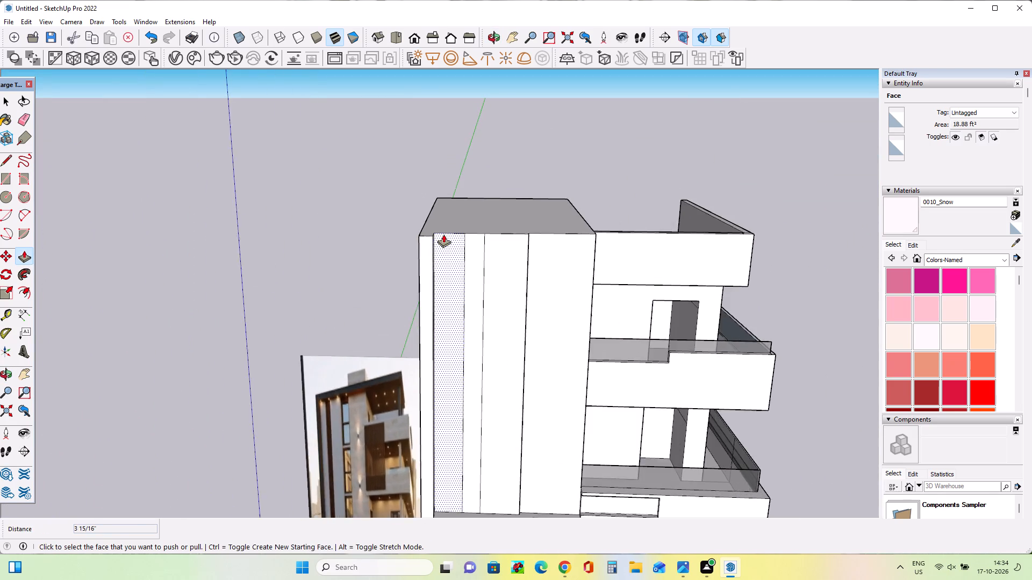
scroll(443, 234, "up", 3)
middle_click_drag(523, 305, 373, 362)
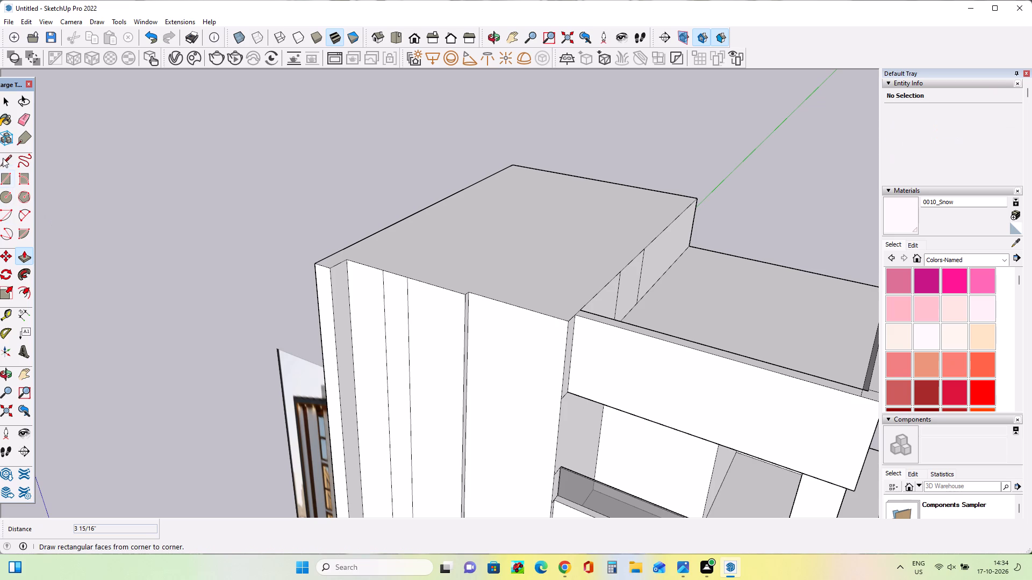
left_click(6, 176)
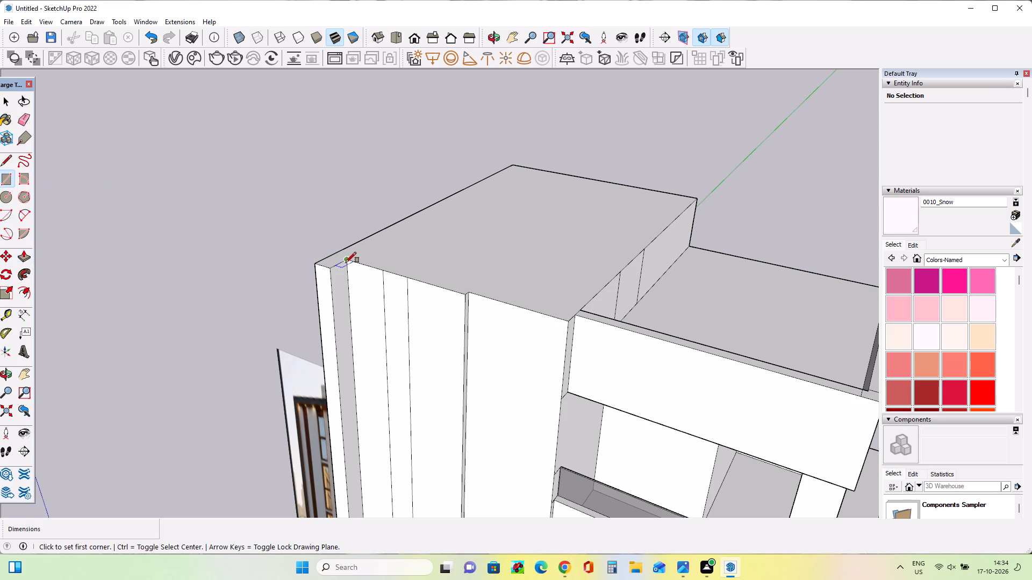
left_click(23, 251)
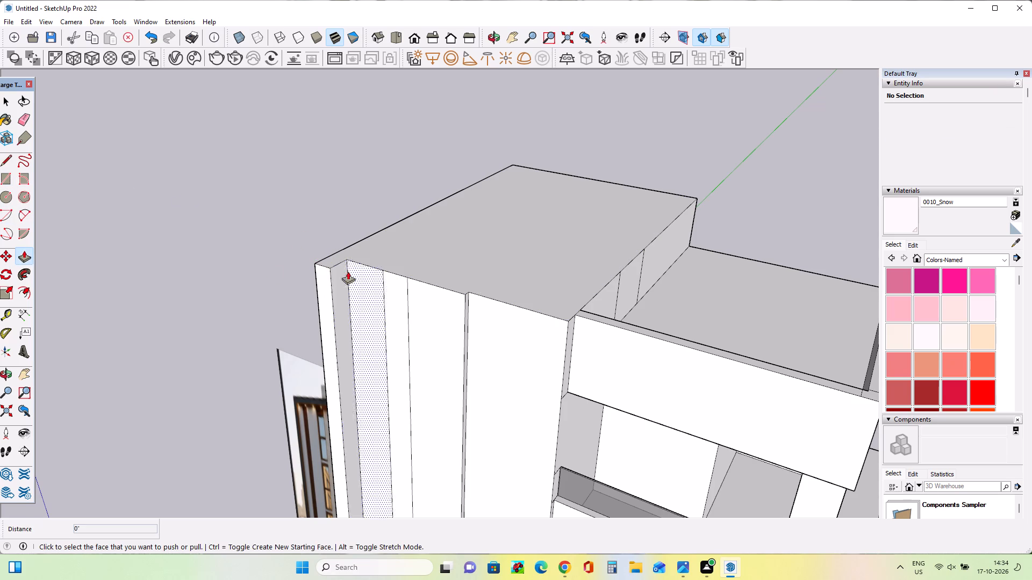
left_click(3, 158)
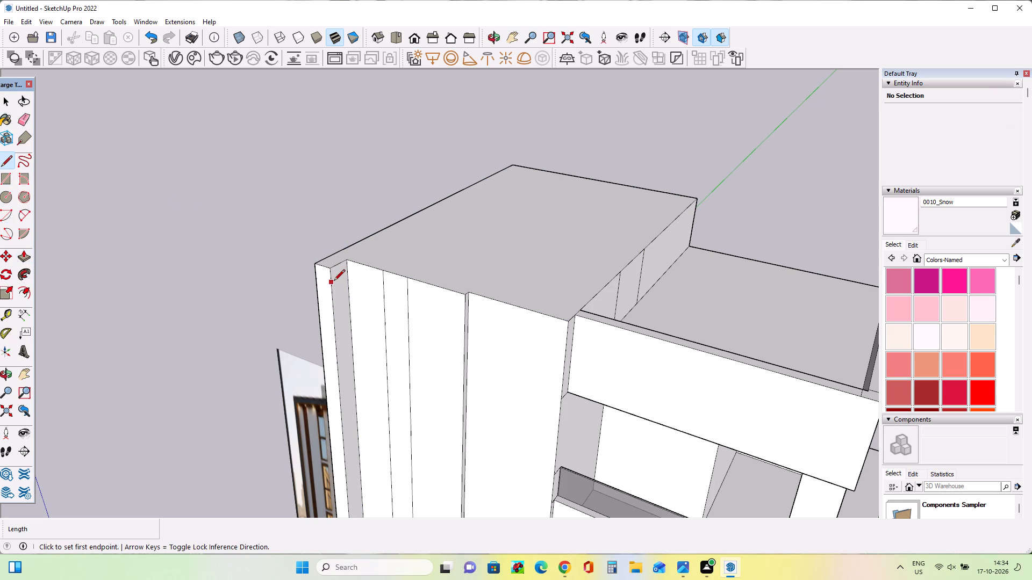
left_click(334, 281)
left_click(347, 274)
Extrude the small face atop the frame's upright across the striped wall in stages of about 5' 9 3/8", 3' 8 3/16" and 8' 1 7/8".
left_click(25, 261)
left_click(334, 271)
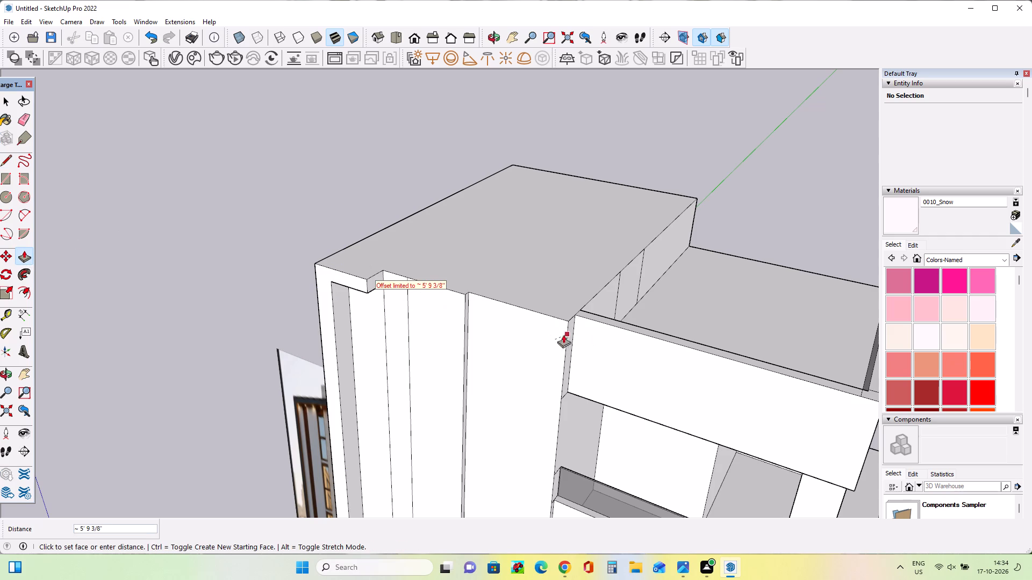
left_click(375, 283)
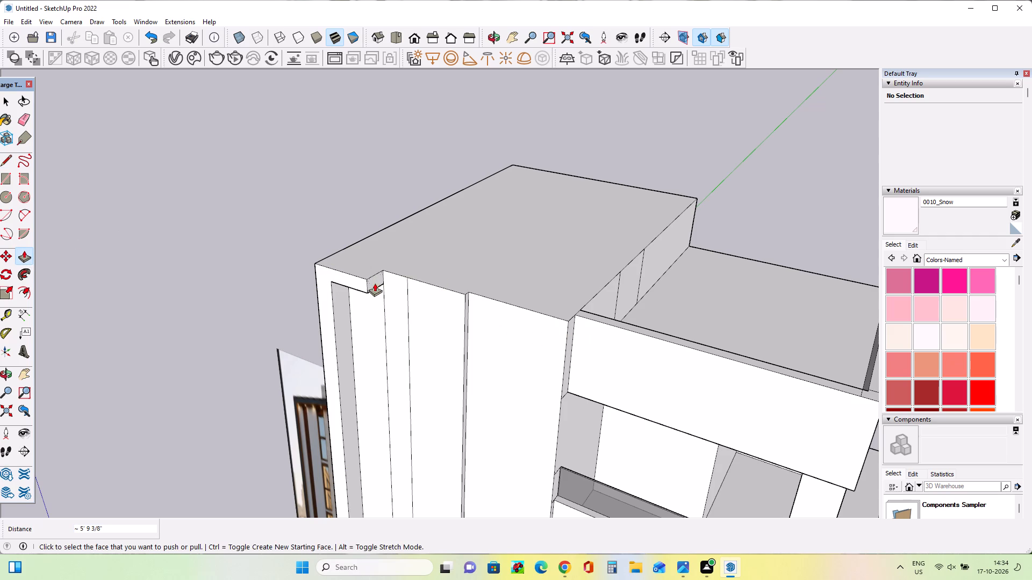
left_click(375, 284)
left_click(446, 305)
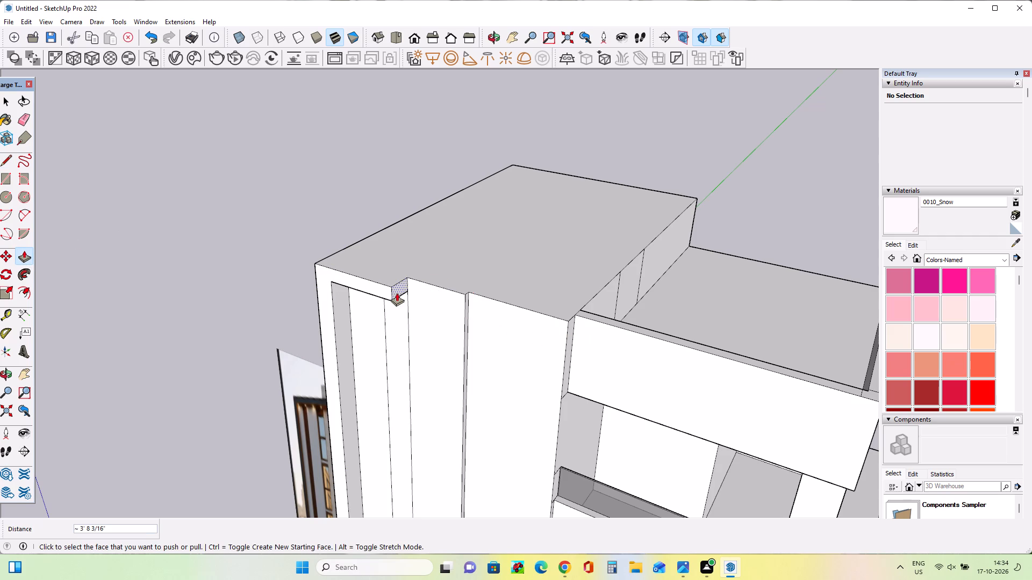
left_click(397, 292)
left_click(463, 318)
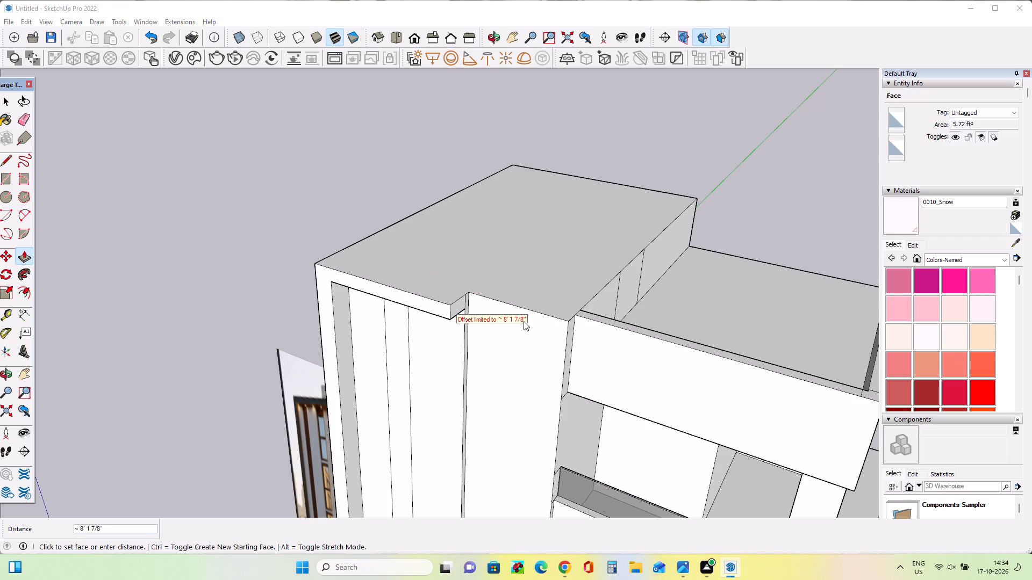
left_click(485, 307)
Pull the tall facade face beside the striped wall outward about 8 3/4", flush with the striped wall.
left_click(475, 301)
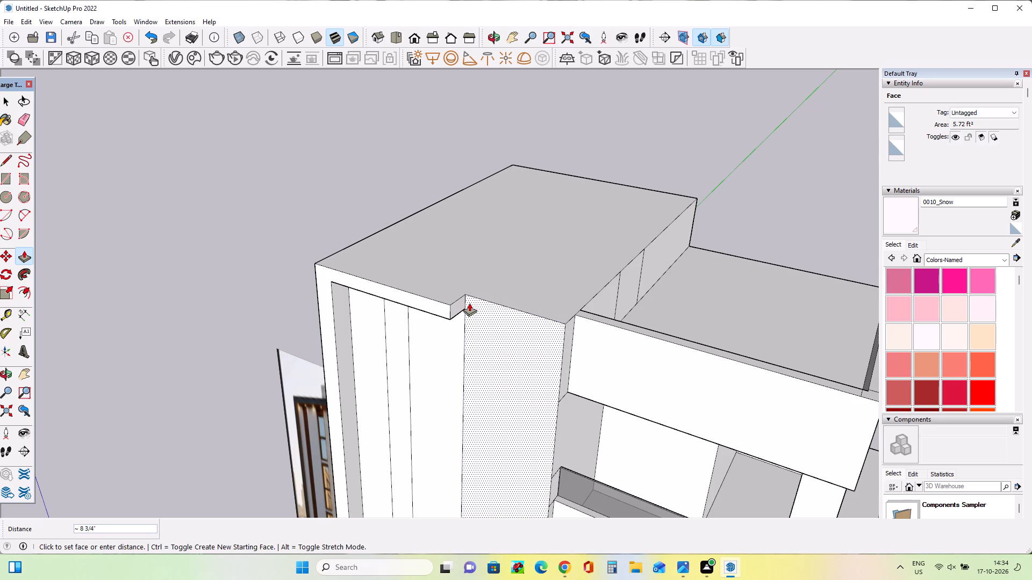
left_click(460, 334)
Extend the frame's top beam about 12' 5" across the tall facade face to the building's inner corner.
left_click(460, 309)
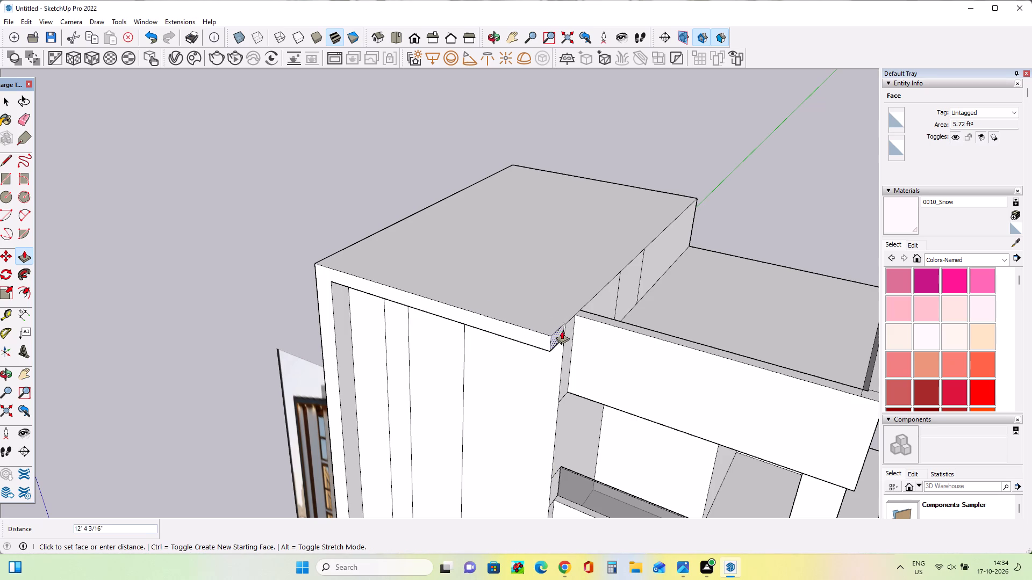
left_click(565, 332)
scroll(427, 360, "down", 5)
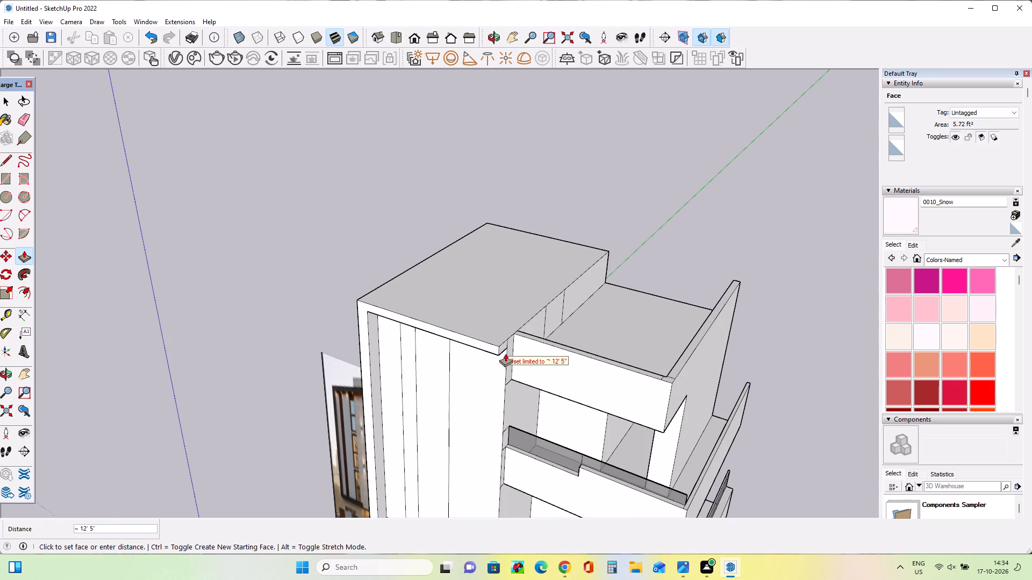
left_click(510, 352)
Compare the frame with its top beam against the reference photo from several angles.
middle_click_drag(428, 397, 561, 354)
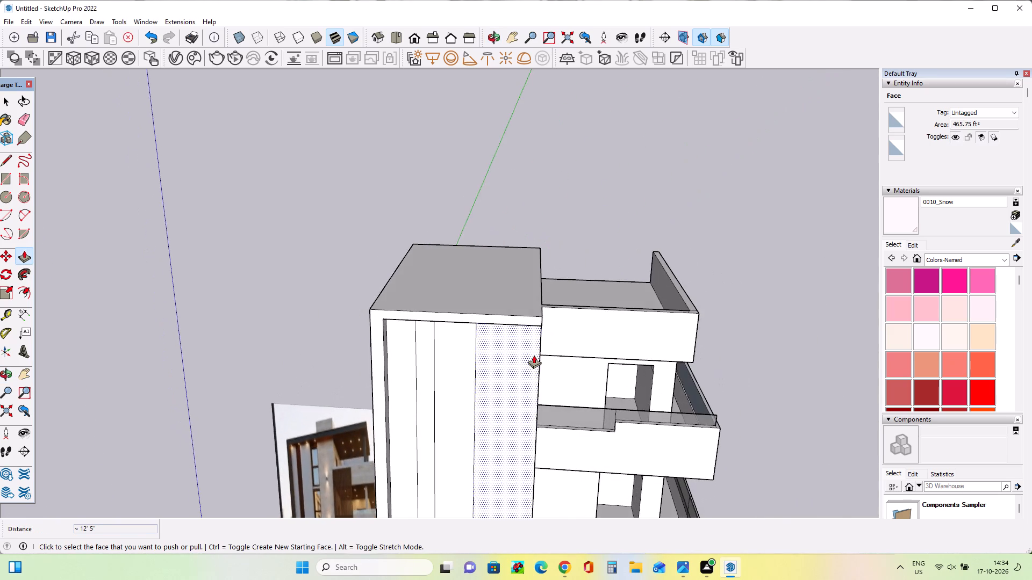
scroll(534, 355, "down", 7)
middle_click_drag(569, 372, 434, 396)
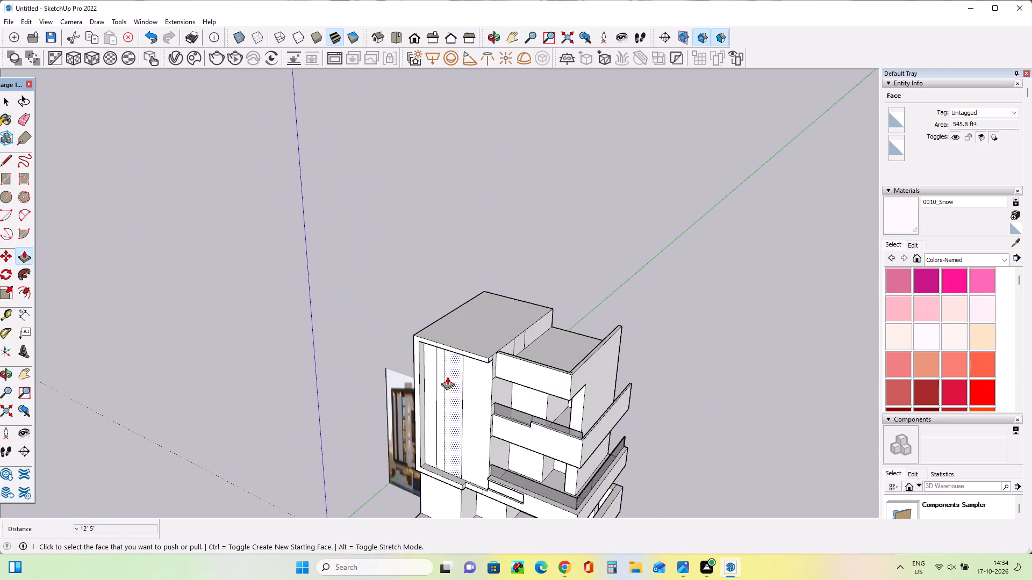
middle_click_drag(452, 372, 531, 318)
scroll(420, 454, "up", 4)
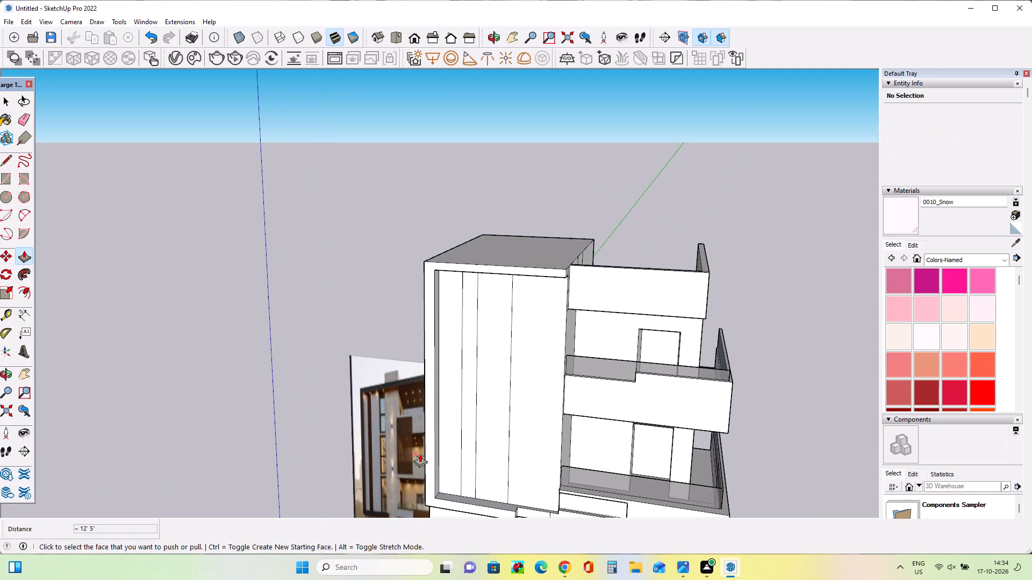
scroll(420, 454, "down", 4)
middle_click_drag(520, 420, 529, 433)
scroll(520, 420, "down", 1)
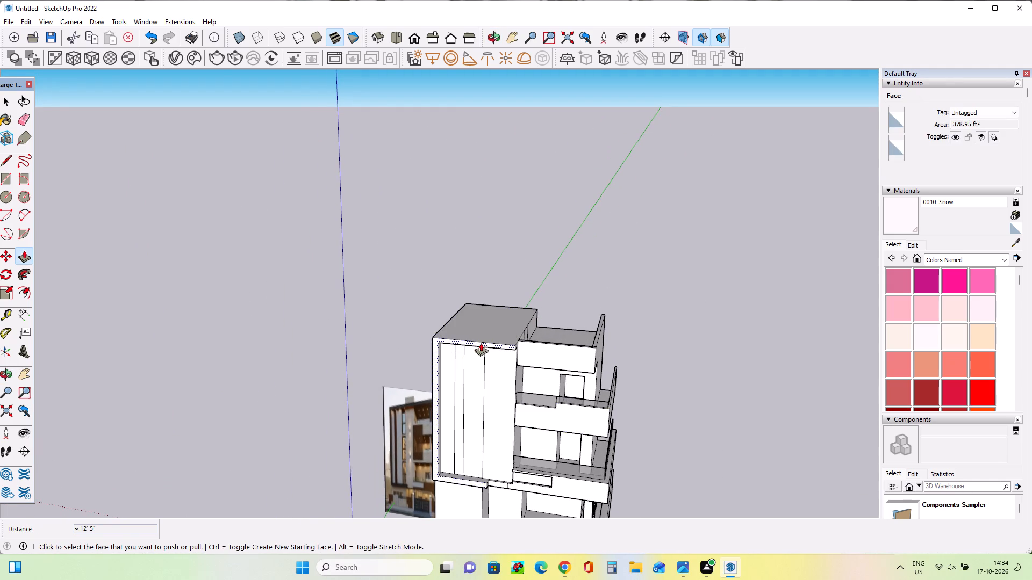
Divide the top beam's front from the frame's upright with a line about 1' 9 15/16" long, and push the beam back 3' 1 5/8".
scroll(481, 343, "up", 8)
left_click(487, 345)
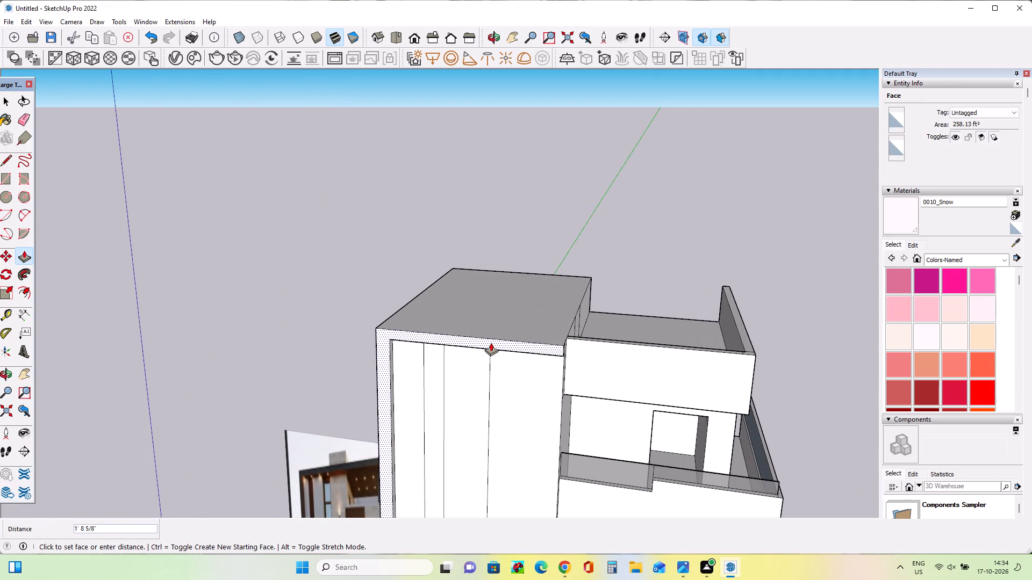
key("Escape")
left_click(9, 164)
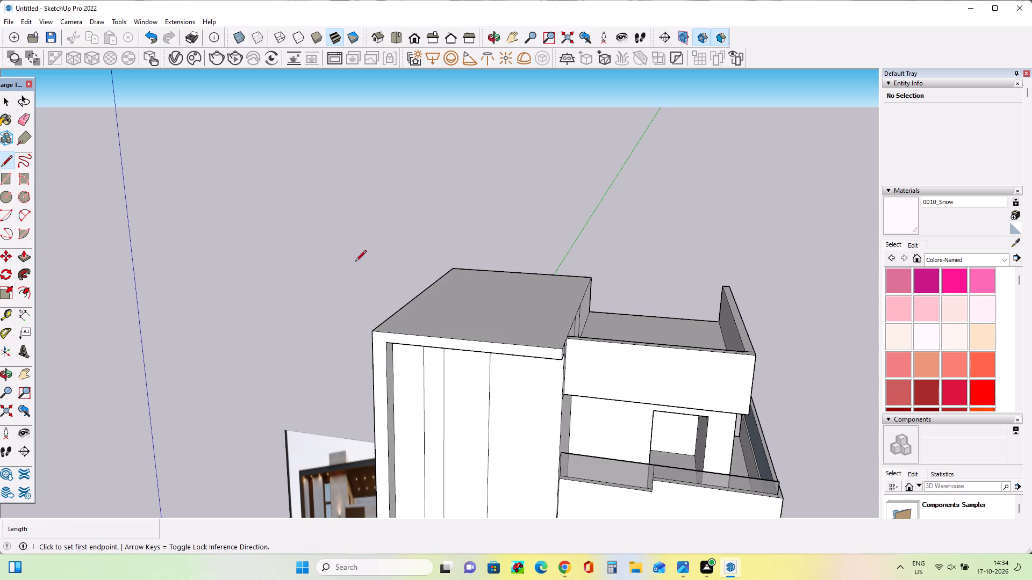
left_click(388, 344)
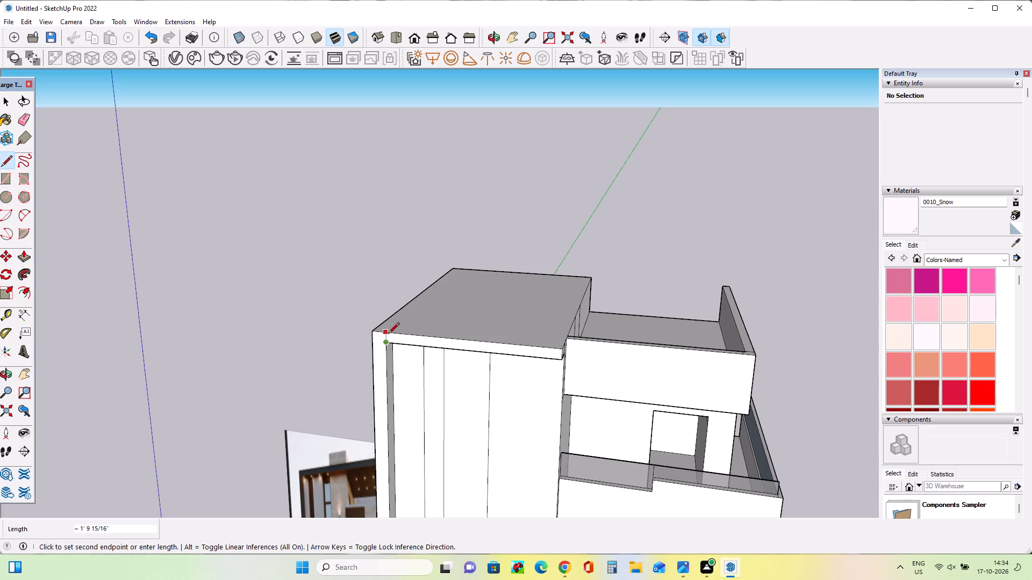
left_click(388, 335)
left_click(27, 253)
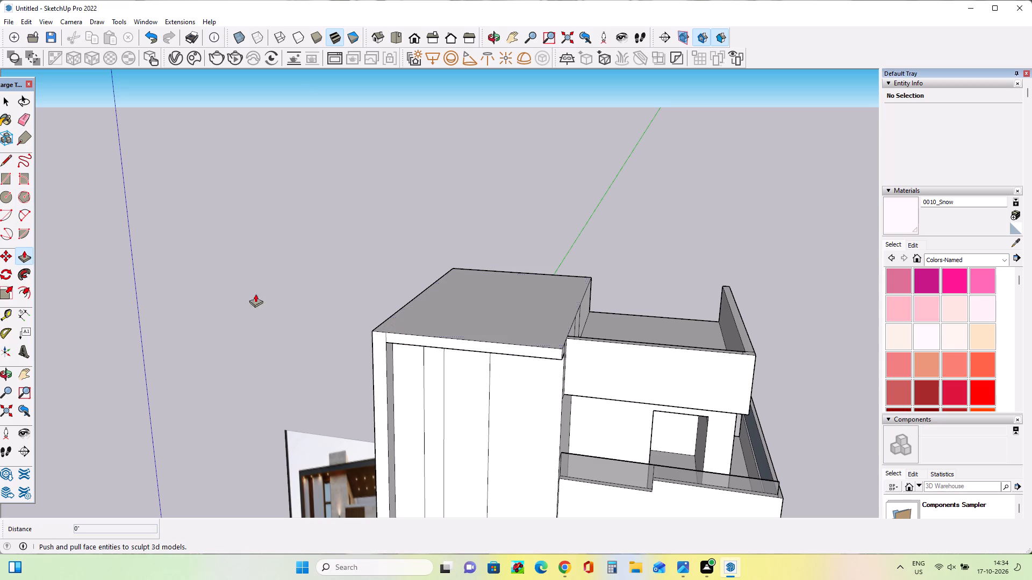
left_click(465, 345)
left_click(508, 331)
Examine the roof, parapets and balconies from the opposite side of the building.
middle_click_drag(552, 357, 554, 361)
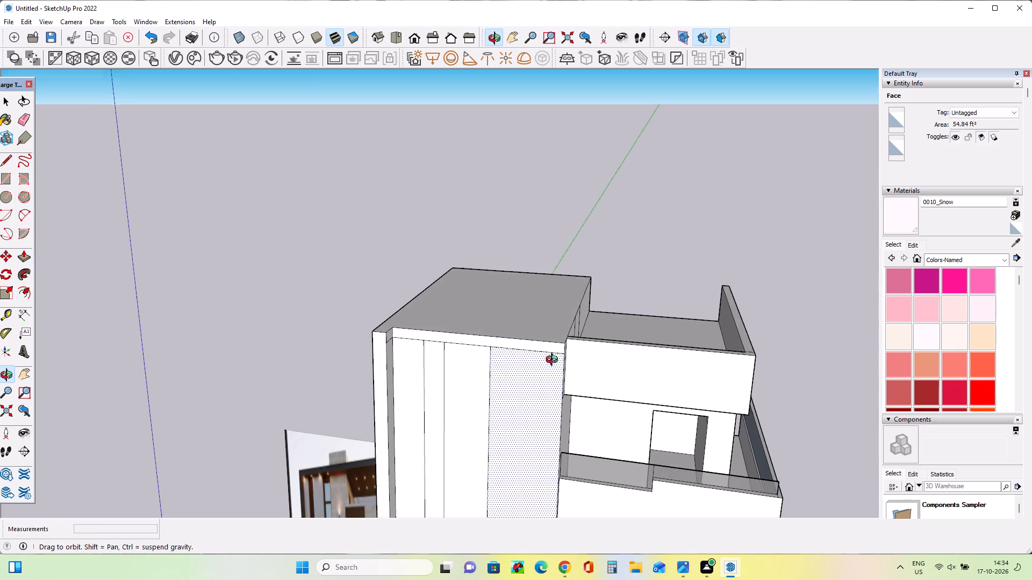
middle_click_drag(554, 361, 564, 398)
middle_click_drag(635, 332, 200, 352)
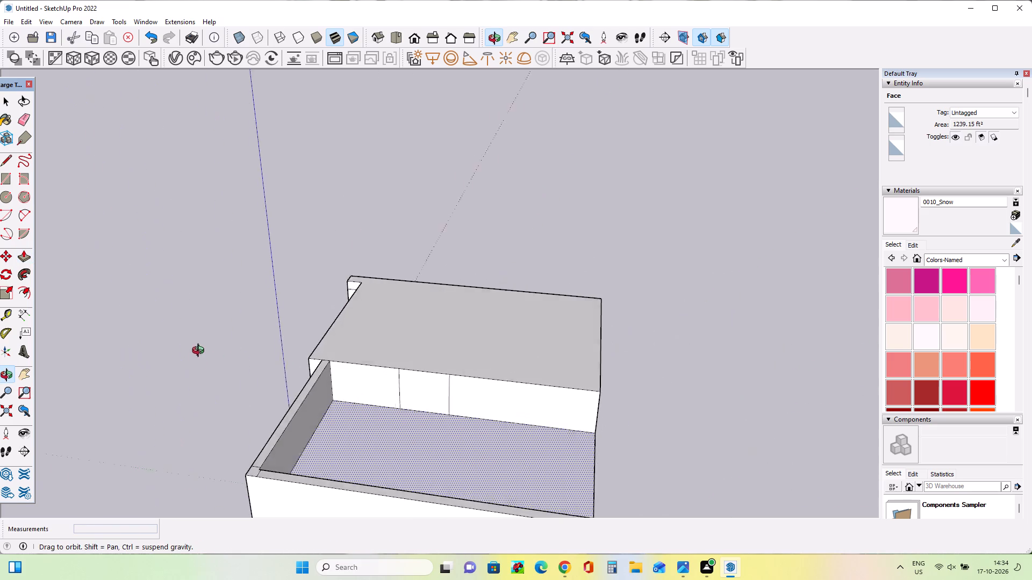
middle_click_drag(200, 352, 207, 337)
scroll(207, 337, "down", 8)
middle_click_drag(441, 407, 467, 471)
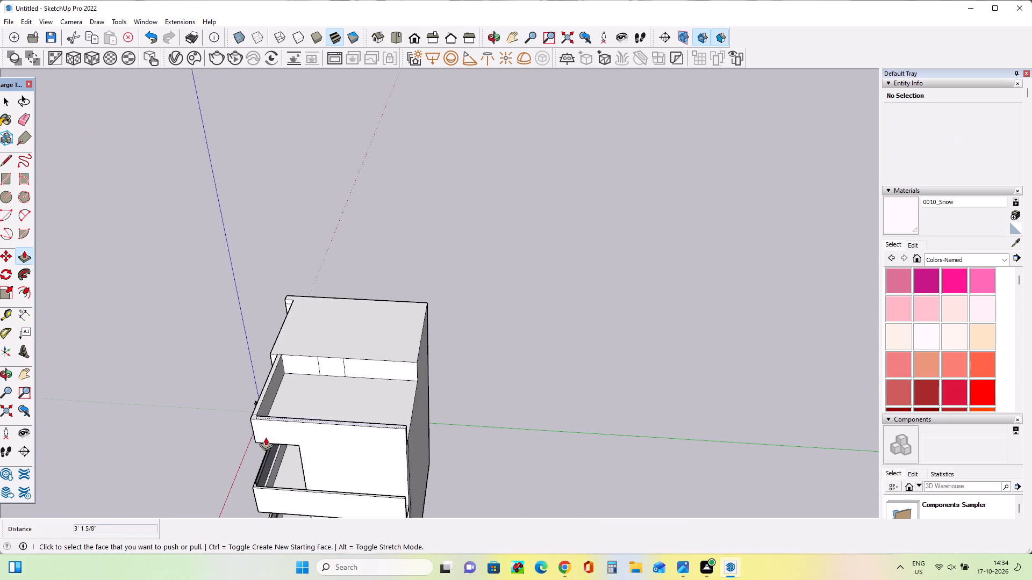
Draw a rectangle about 32' 6 1/2" by 25' 6 11/16" on the roof terrace, from the tall block's wall to the terrace's rear edge.
middle_click_drag(266, 437, 377, 343)
middle_click_drag(414, 401, 398, 503)
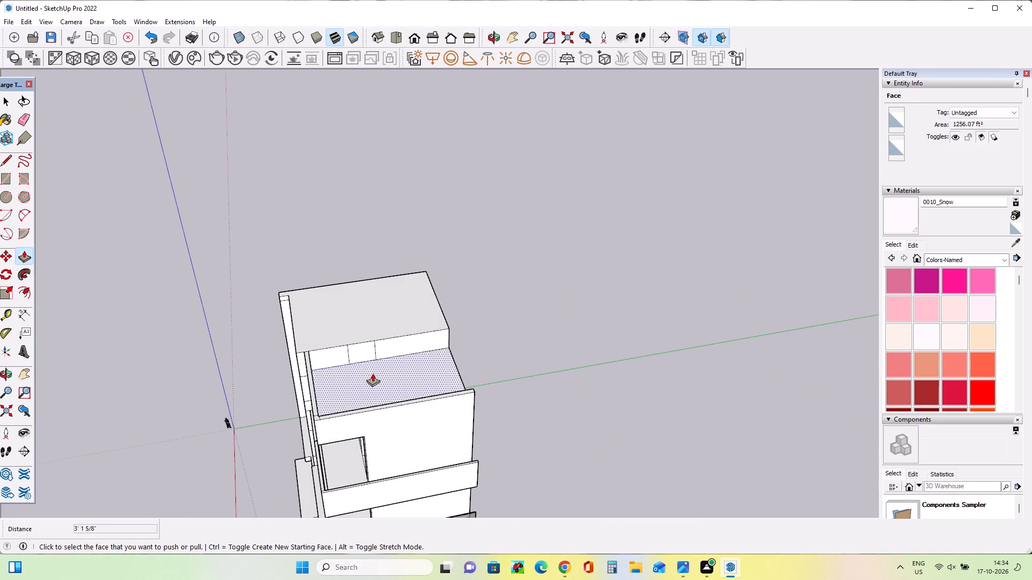
left_click(12, 180)
middle_click_drag(385, 378, 399, 425)
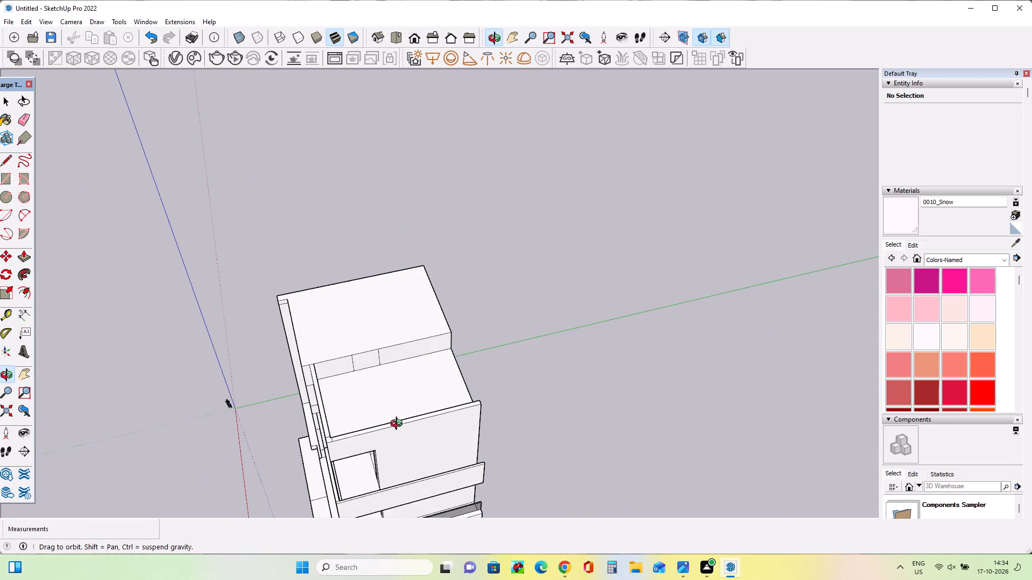
middle_click_drag(399, 425, 399, 430)
left_click(356, 372)
middle_click_drag(446, 407, 481, 499)
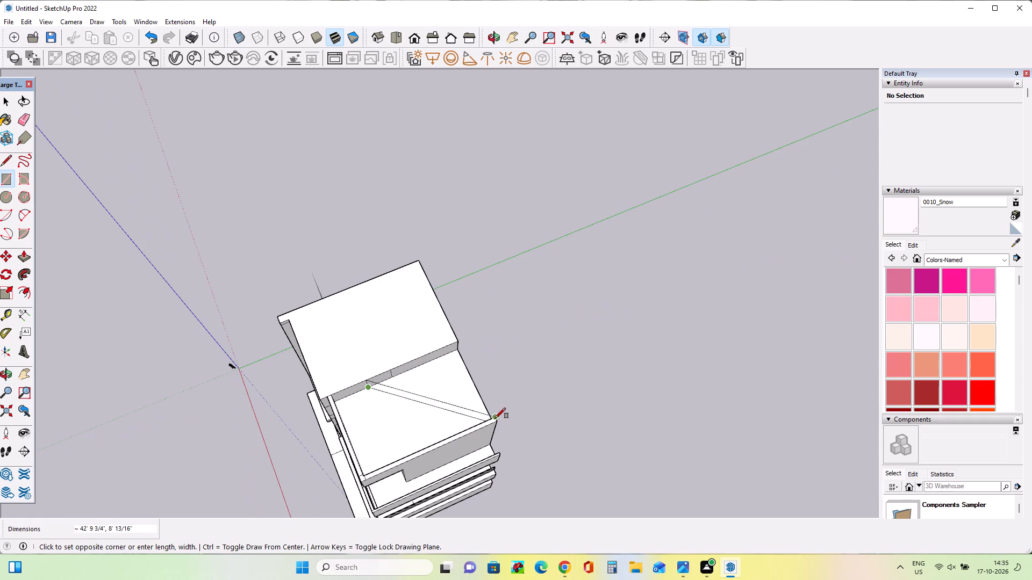
middle_click_drag(492, 413, 570, 449)
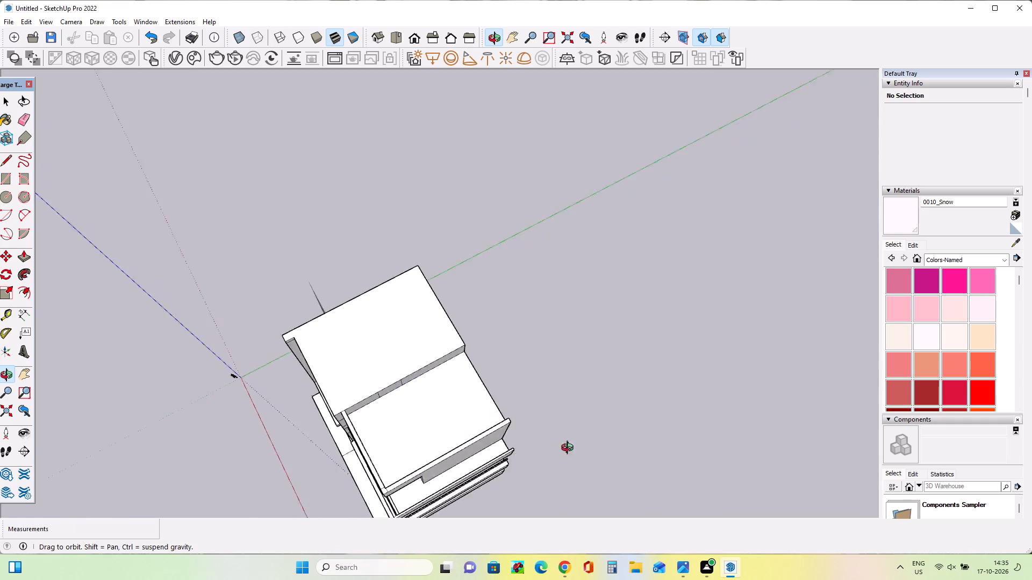
middle_click_drag(570, 449, 691, 406)
middle_click_drag(597, 395, 501, 289)
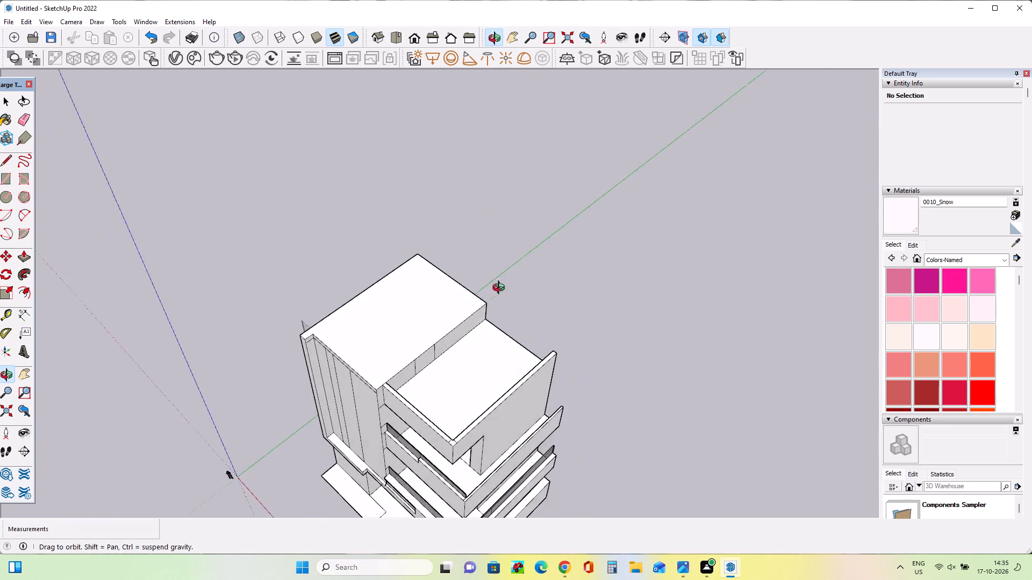
middle_click_drag(501, 289, 520, 235)
middle_click_drag(514, 455, 721, 395)
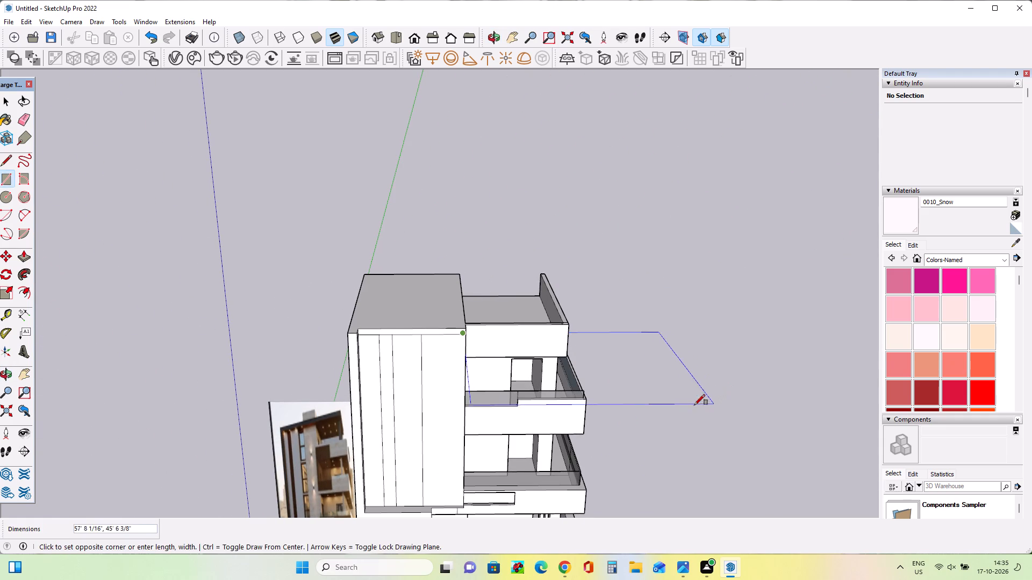
middle_click_drag(678, 411, 630, 541)
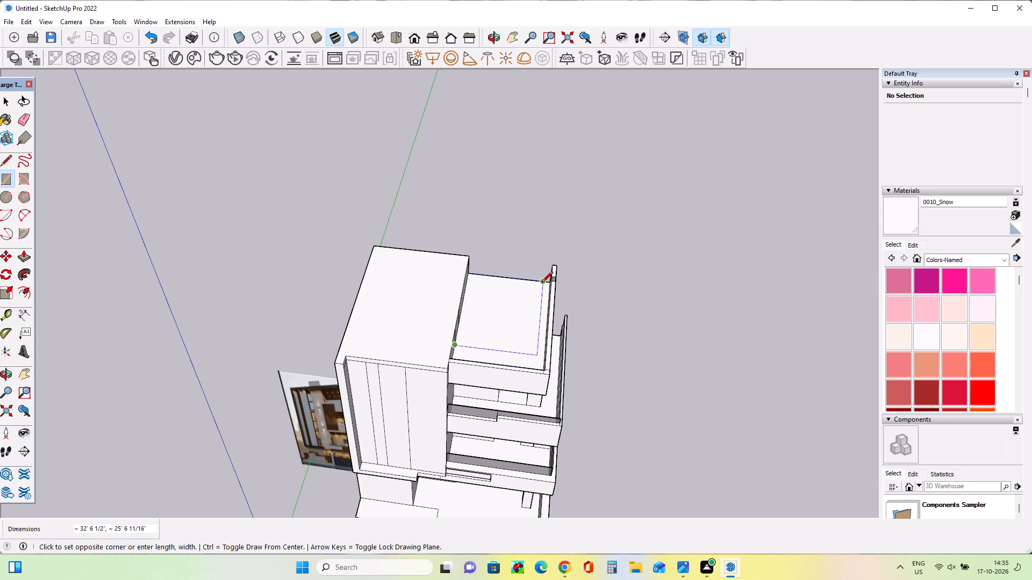
left_click(542, 282)
middle_click_drag(583, 398, 454, 401)
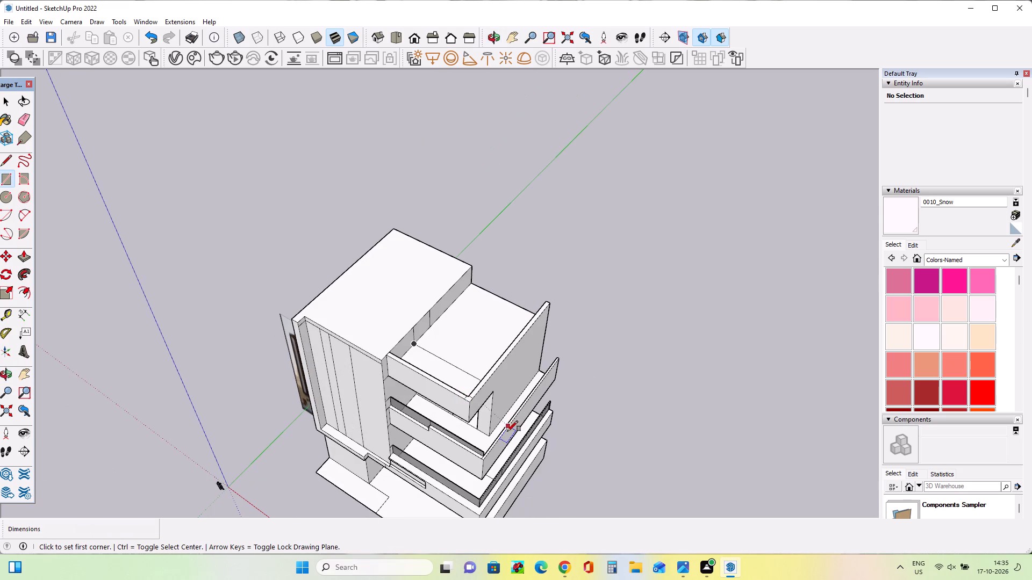
Divide the top storey's side wall with a line about 32' 6 1/2" long from the opening's upper corner, and pull the band above it outward.
left_click(21, 258)
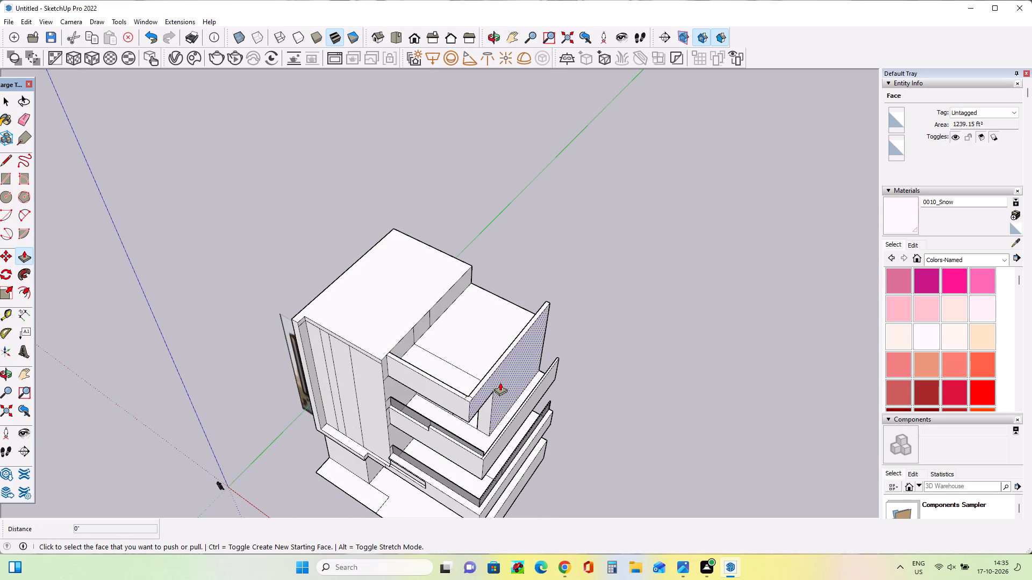
middle_click_drag(482, 417, 501, 382)
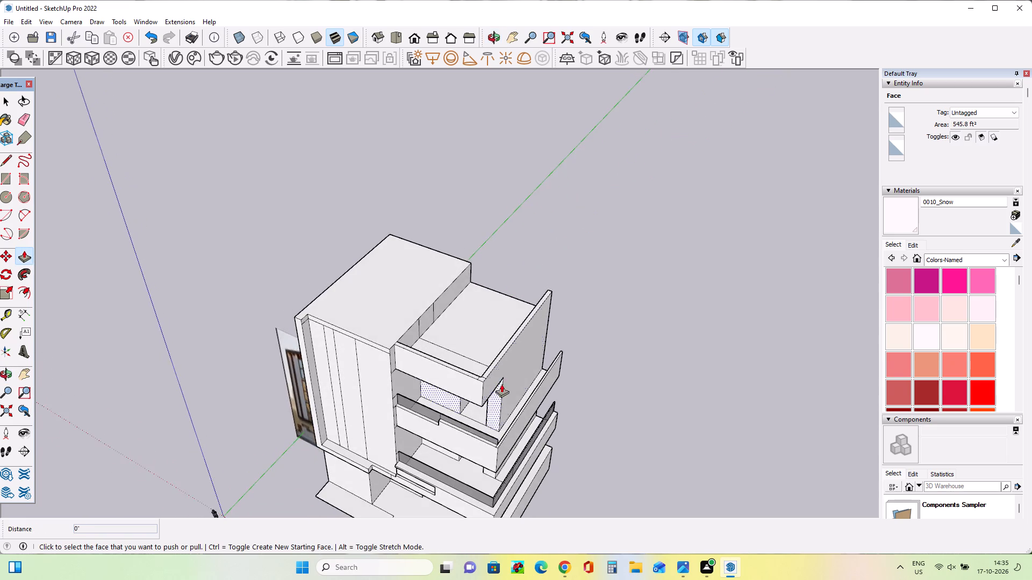
scroll(507, 400, "up", 4)
middle_click_drag(520, 409, 436, 424)
scroll(436, 408, "down", 1)
left_click(5, 156)
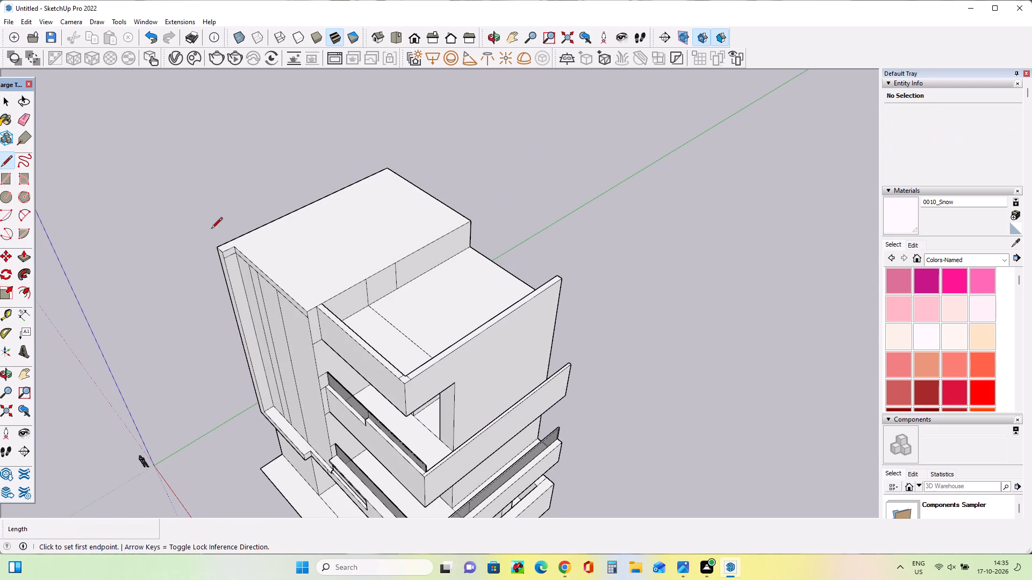
left_click(455, 383)
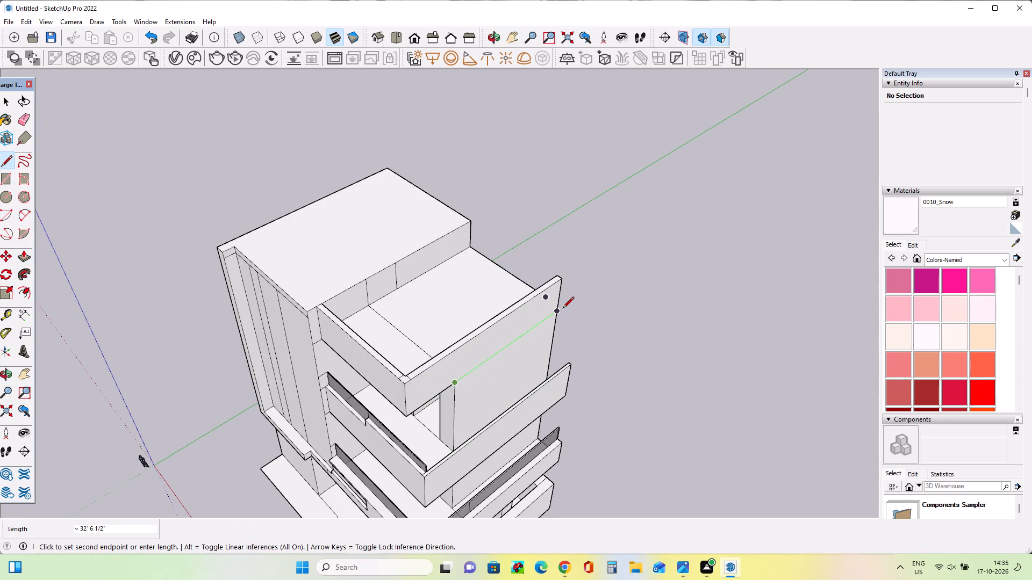
left_click(563, 310)
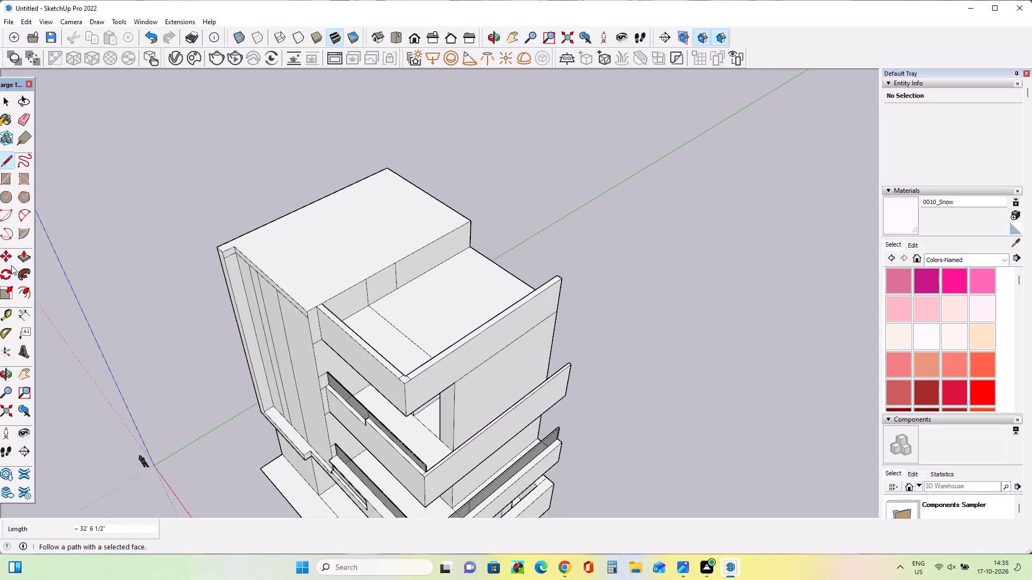
left_click(21, 263)
left_click(435, 388)
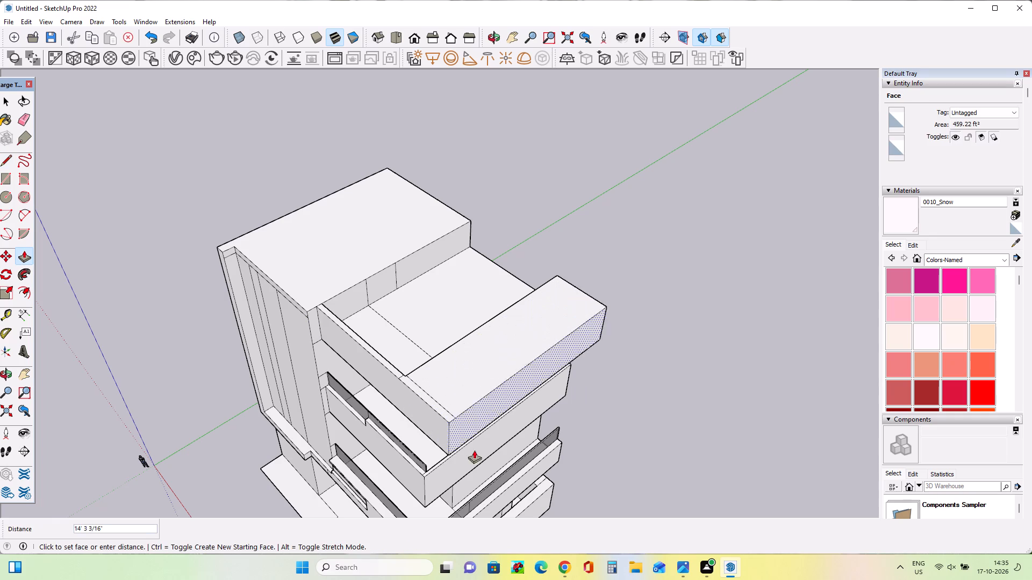
left_click(439, 470)
Push the thickened terrace parapet's inner face outward 6' 3 1/8" to leave a thin wall.
middle_click_drag(372, 458, 782, 437)
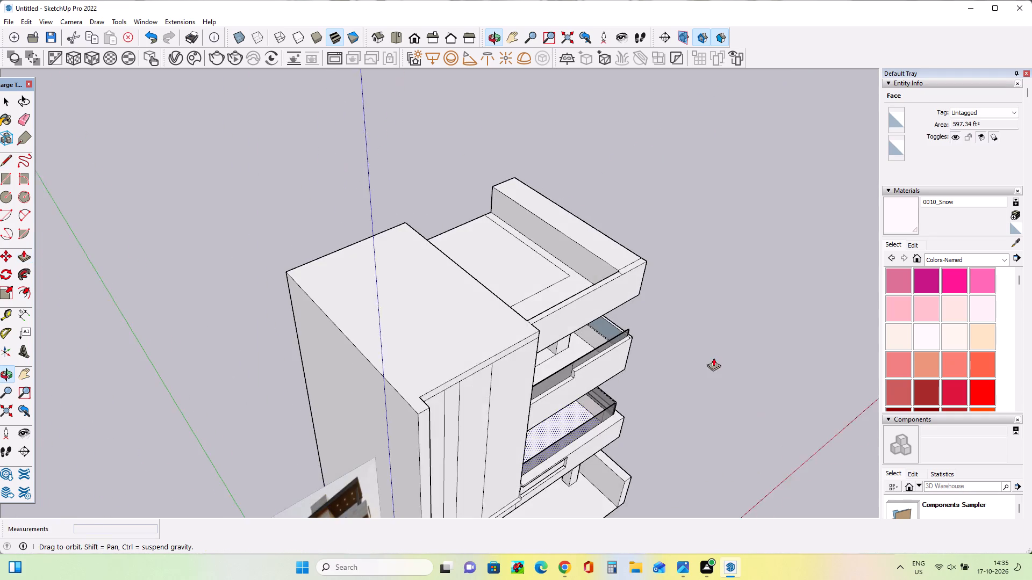
left_click(564, 249)
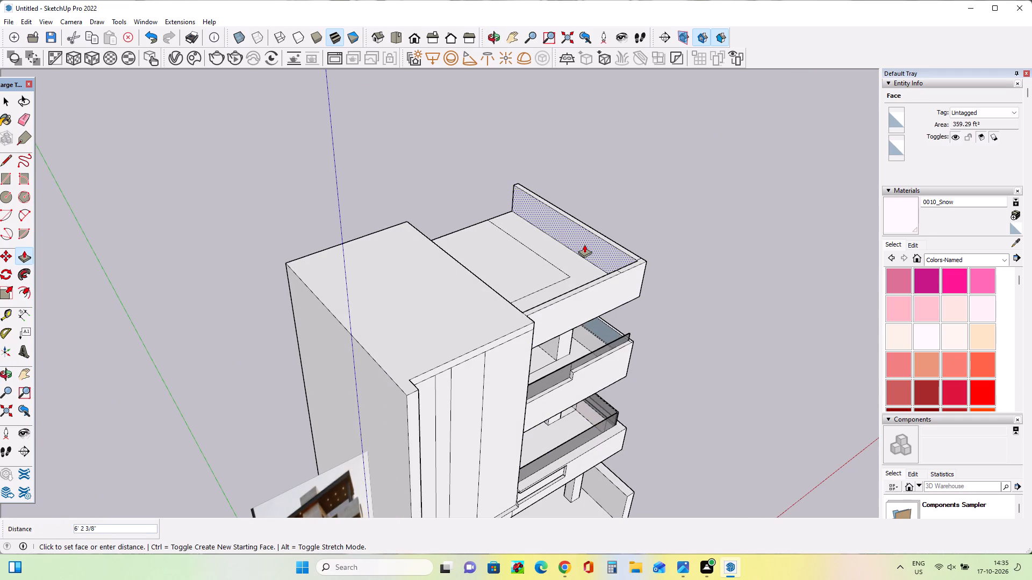
left_click(584, 244)
Raise the terrace rectangle 8' 13/16" level with the adjoining roof, and extend the block's side face 2' 9 13/16" toward the side parapet.
middle_click_drag(652, 437, 396, 393)
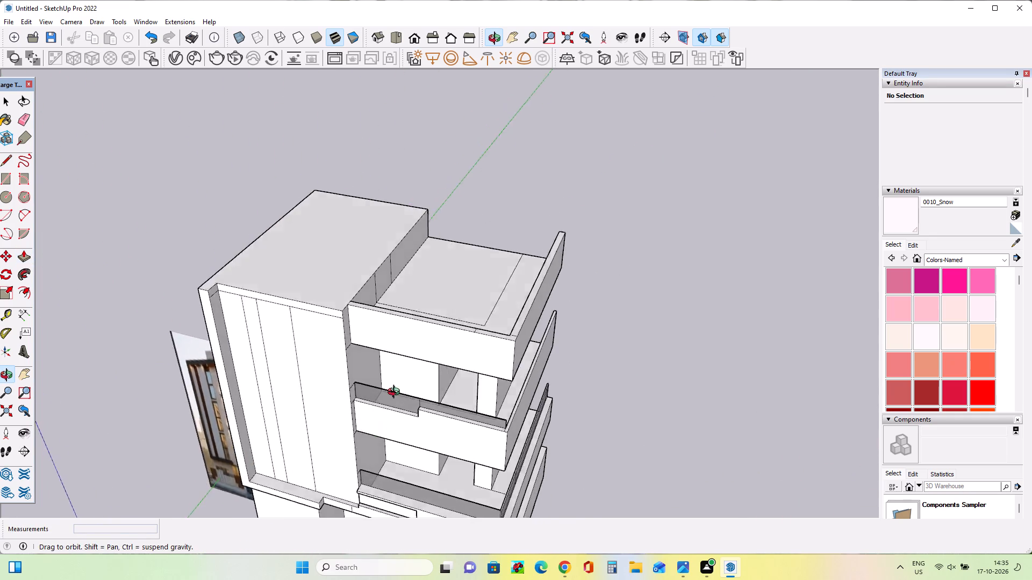
middle_click_drag(396, 393, 486, 507)
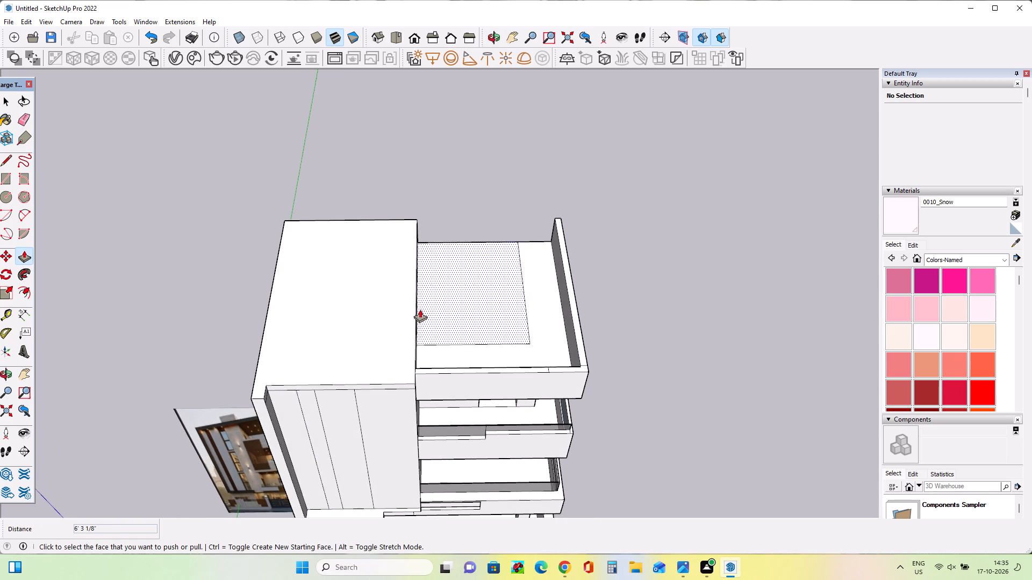
middle_click_drag(458, 392, 374, 317)
left_click(24, 259)
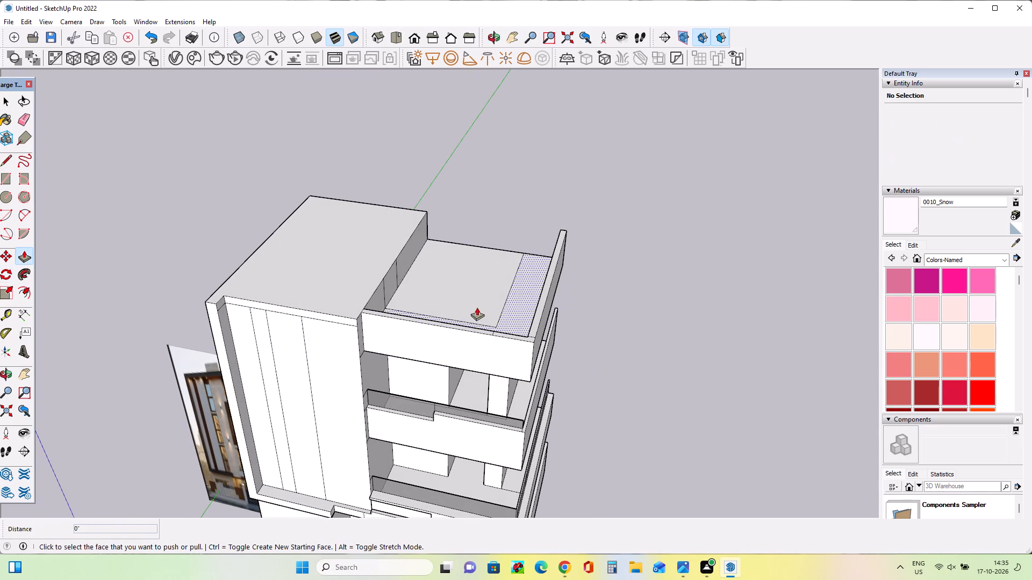
left_click(477, 307)
left_click(481, 272)
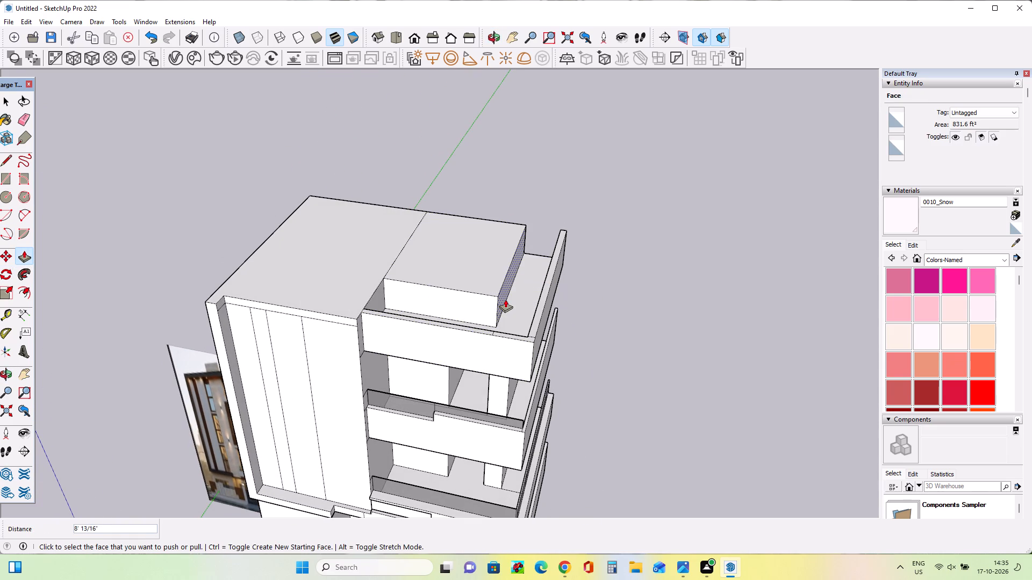
left_click(505, 299)
left_click(517, 304)
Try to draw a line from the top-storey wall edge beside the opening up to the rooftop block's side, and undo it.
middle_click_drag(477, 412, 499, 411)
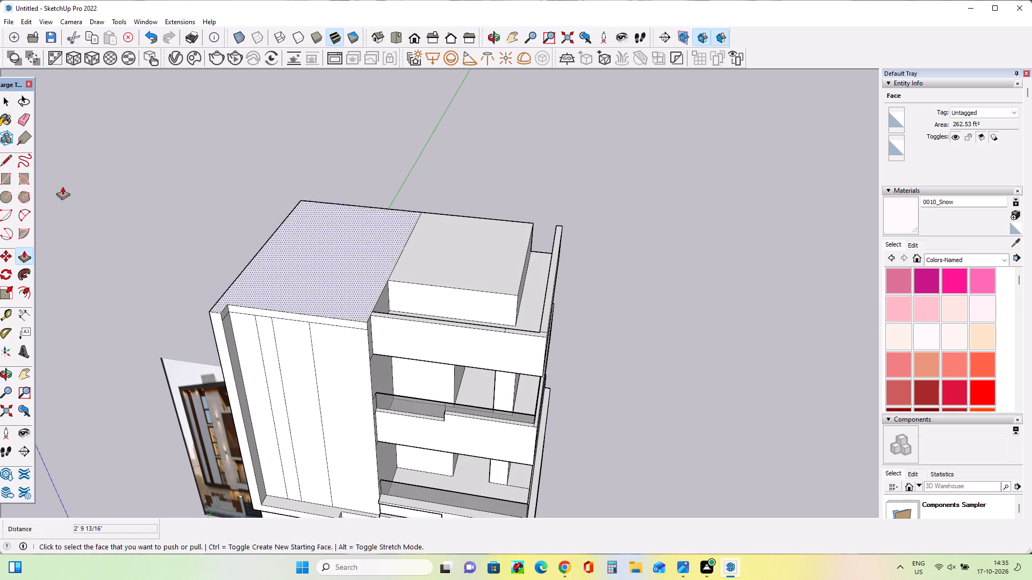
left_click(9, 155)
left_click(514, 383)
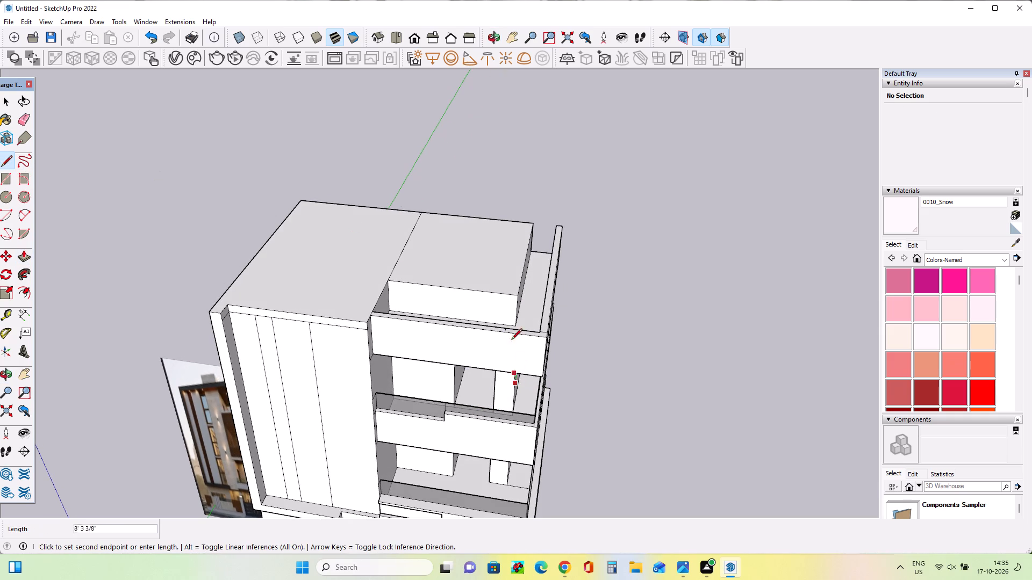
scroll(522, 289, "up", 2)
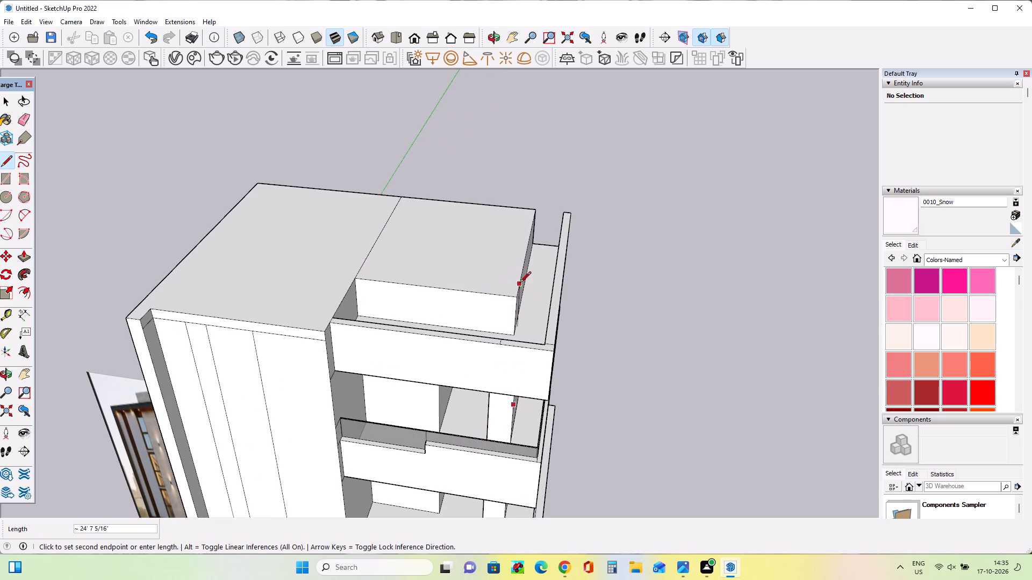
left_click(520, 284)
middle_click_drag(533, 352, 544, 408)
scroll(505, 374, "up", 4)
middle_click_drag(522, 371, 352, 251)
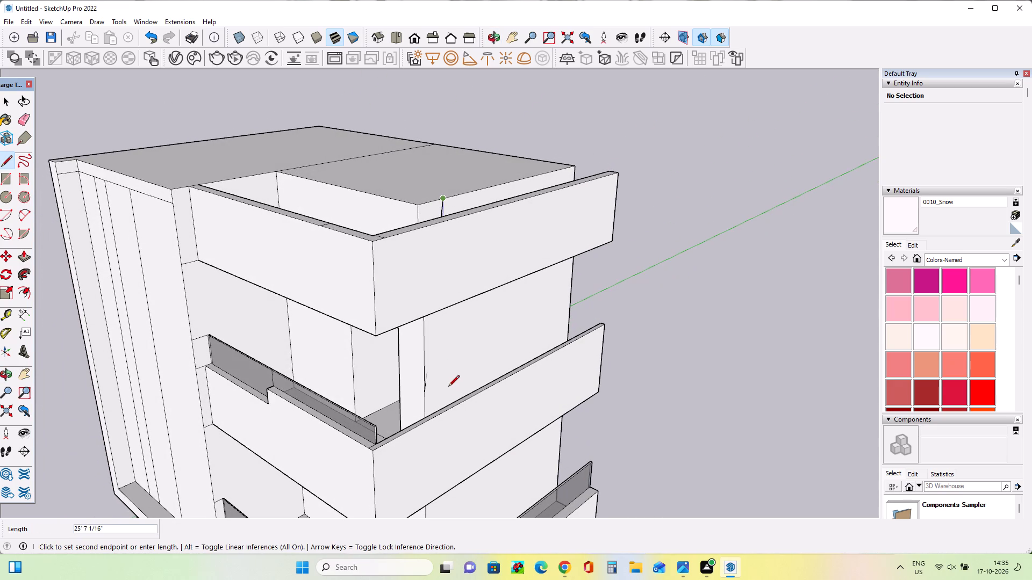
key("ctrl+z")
Draw a vertical guide line about 22' 7 13/16" up from the top-storey wall edge, and extend the rooftop block's side face 9 13/16" to it.
left_click(424, 373)
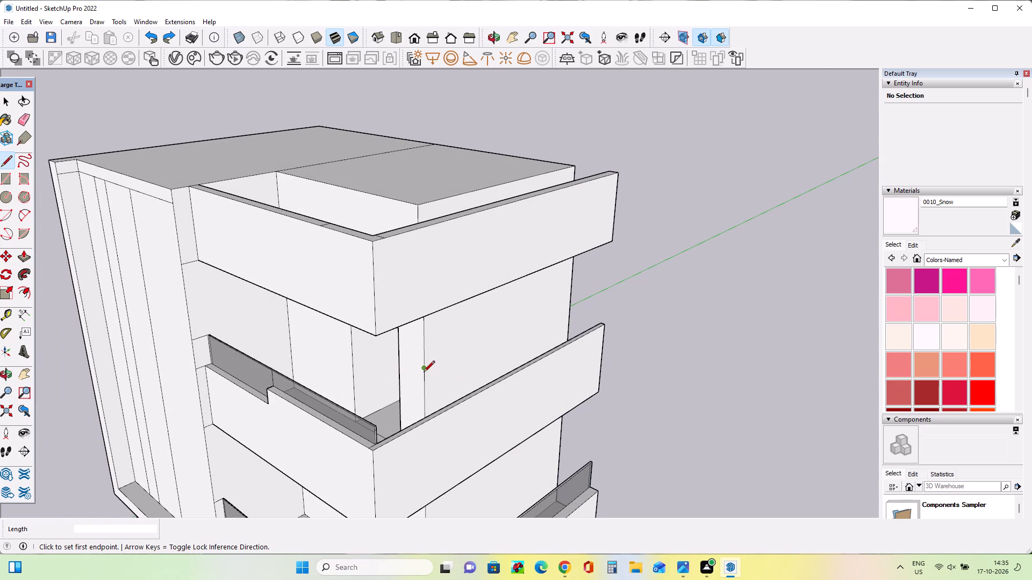
left_click(420, 191)
middle_click_drag(385, 354, 573, 518)
key("space")
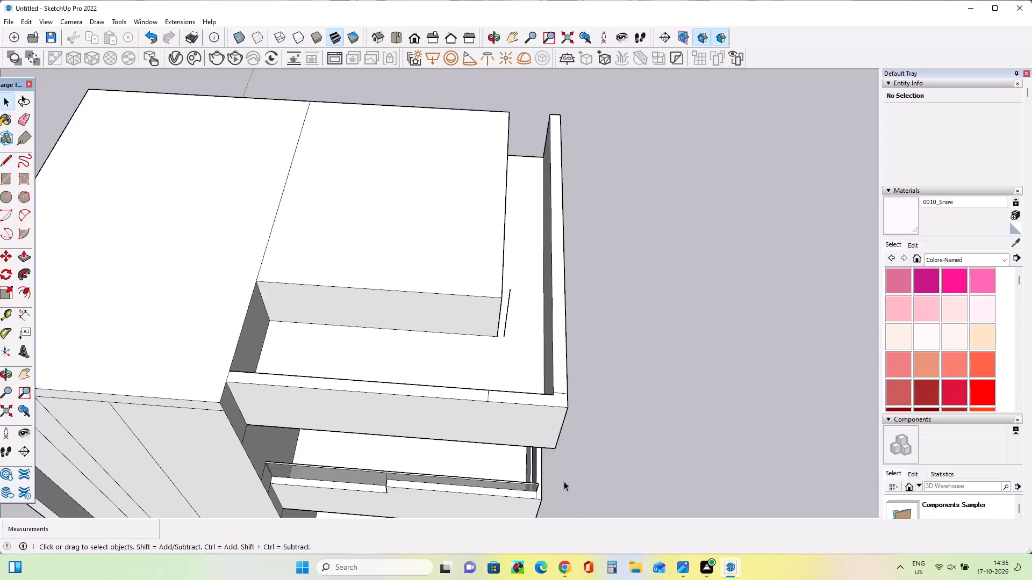
middle_click_drag(564, 481, 514, 483)
left_click(21, 254)
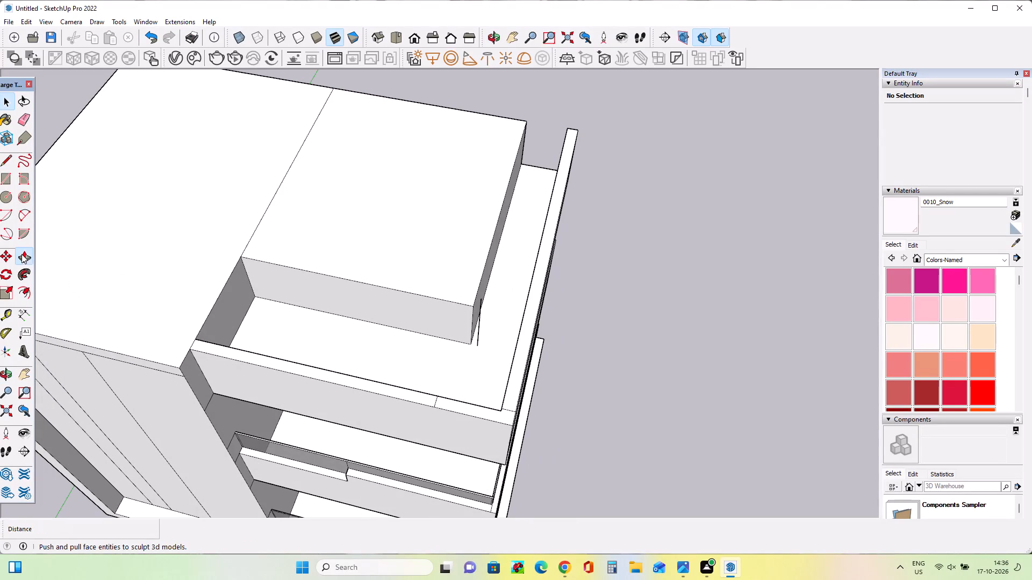
left_click(484, 279)
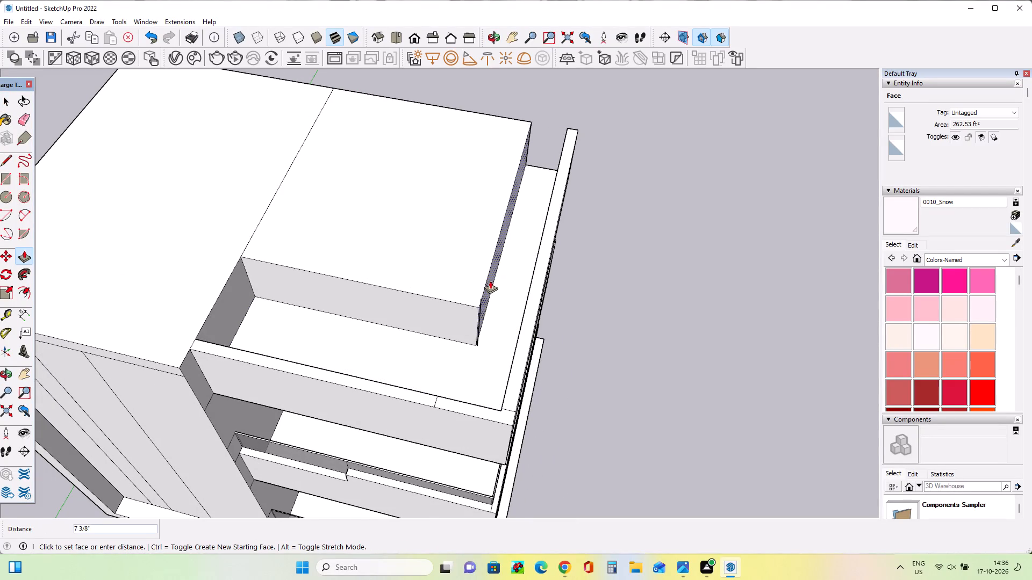
left_click(491, 281)
Raise the top of the rooftop block by 9' 1 7/8" above the tall block's roof.
middle_click_drag(479, 390, 520, 290)
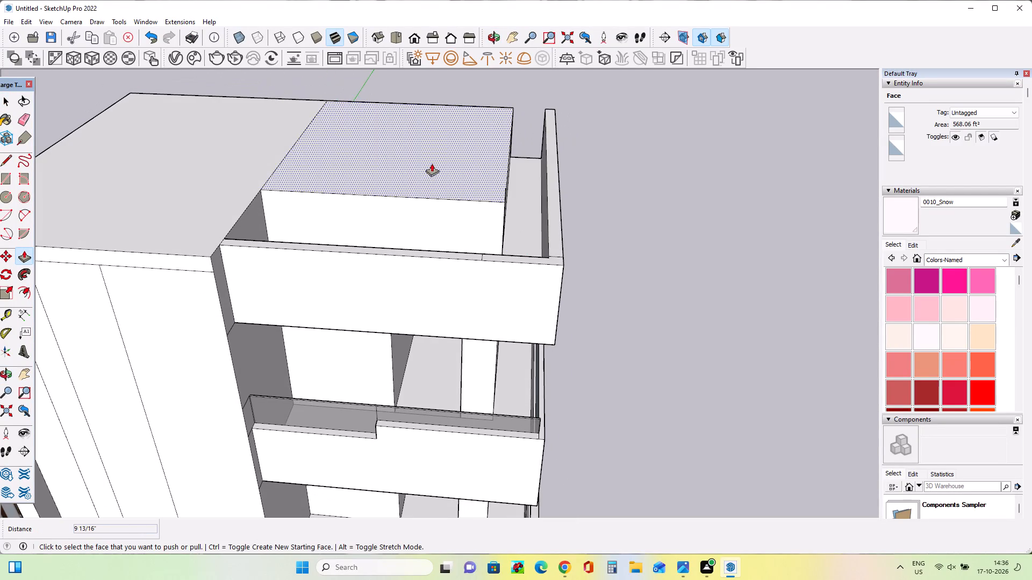
left_click(431, 165)
left_click(438, 95)
Compare the rooftop block, top frame and balconies with the upper storeys in the reference photo.
middle_click_drag(539, 305, 582, 258)
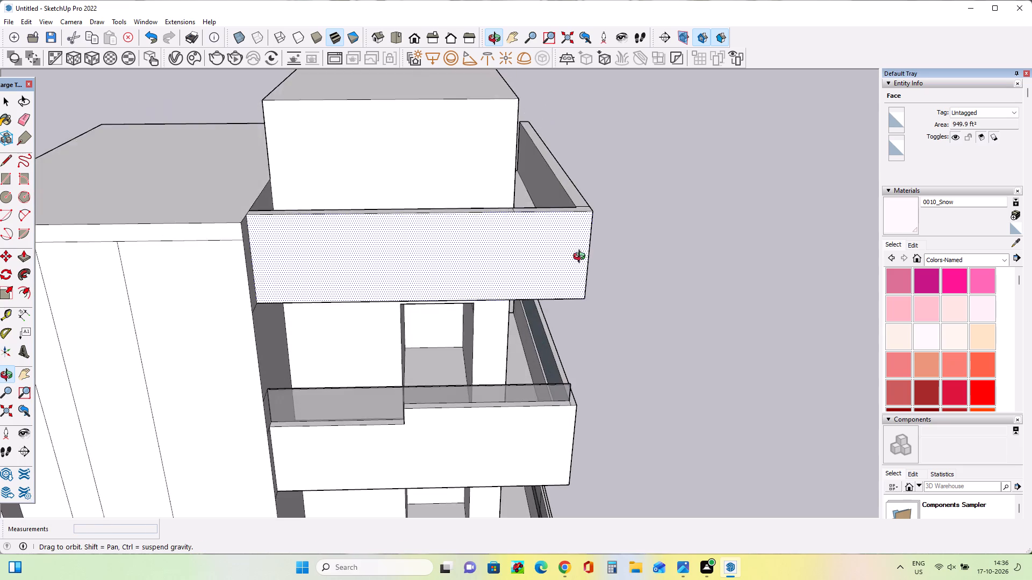
middle_click_drag(582, 258, 582, 257)
scroll(580, 257, "down", 7)
middle_click_drag(360, 403, 391, 347)
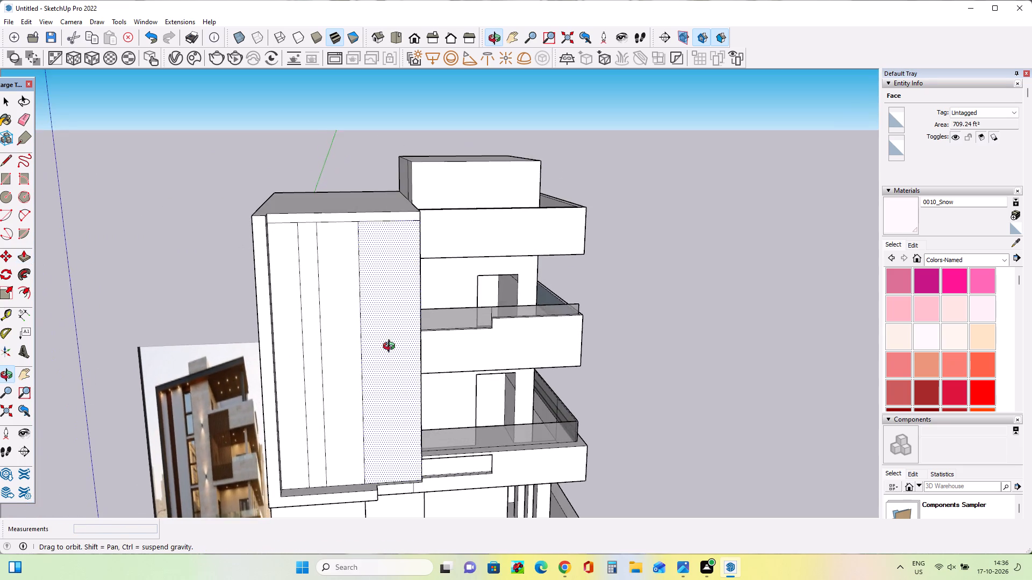
middle_click_drag(391, 347, 380, 389)
middle_click(380, 389)
scroll(380, 389, "down", 1)
scroll(205, 452, "up", 12)
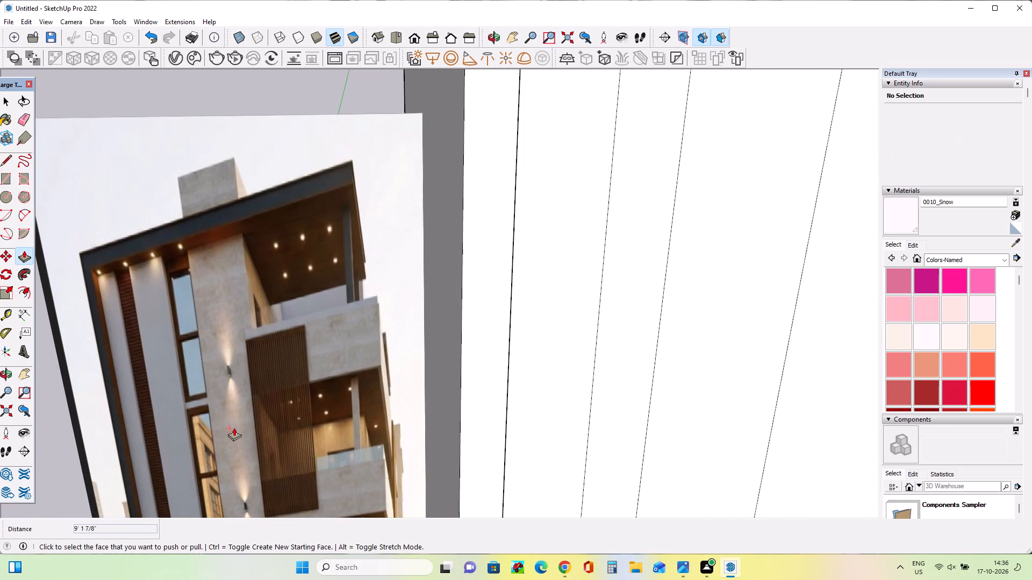
scroll(325, 370, "up", 1)
middle_click_drag(326, 371, 334, 385)
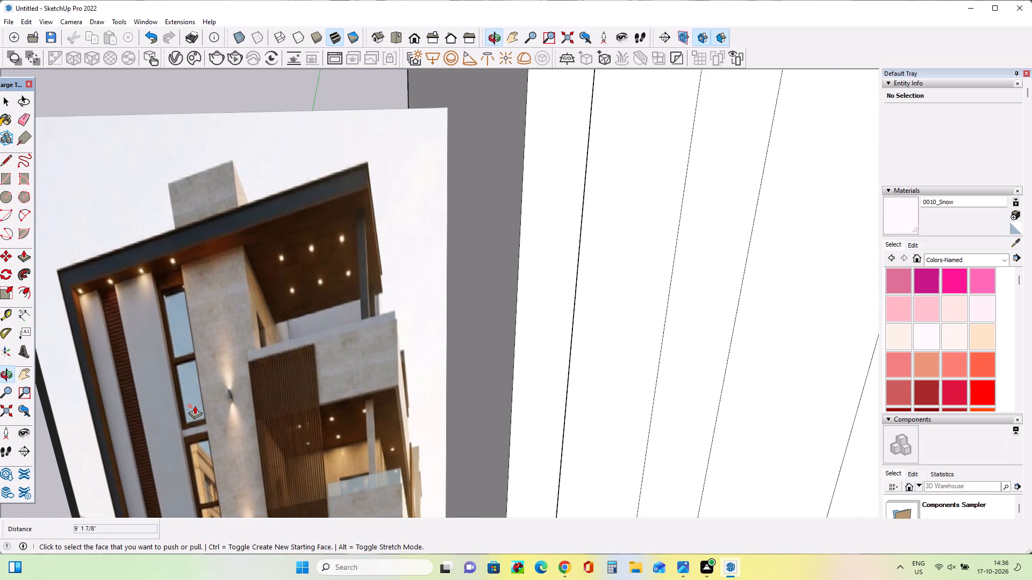
scroll(281, 336, "up", 3)
scroll(281, 336, "down", 3)
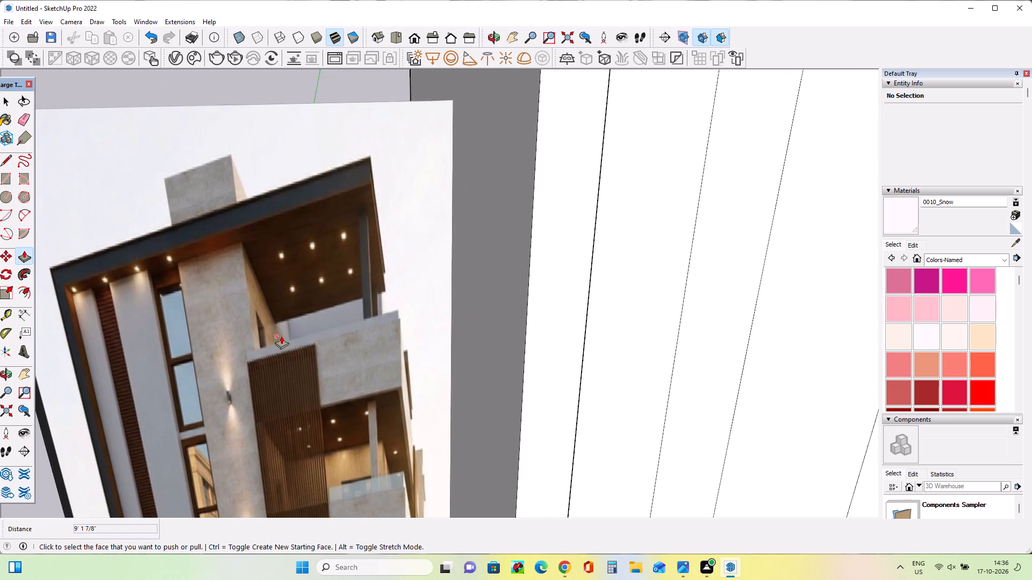
scroll(281, 336, "down", 4)
middle_click_drag(285, 340, 265, 337)
scroll(265, 337, "down", 8)
middle_click_drag(296, 357, 302, 360)
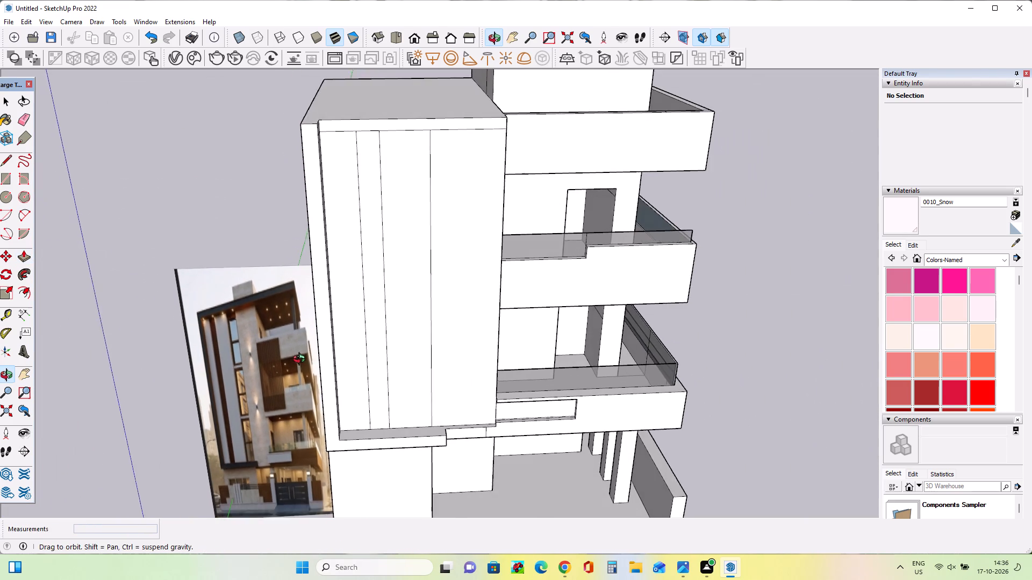
Examine the upper facade and rooftop block in the reference photo and compare their massing with the model.
middle_click_drag(302, 360, 360, 347)
scroll(236, 362, "up", 8)
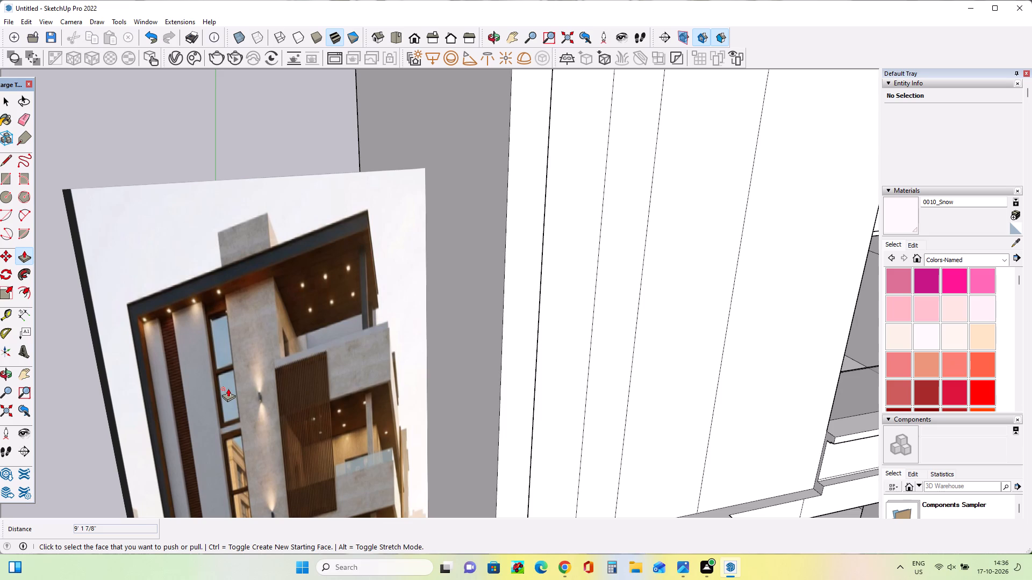
scroll(228, 388, "down", 13)
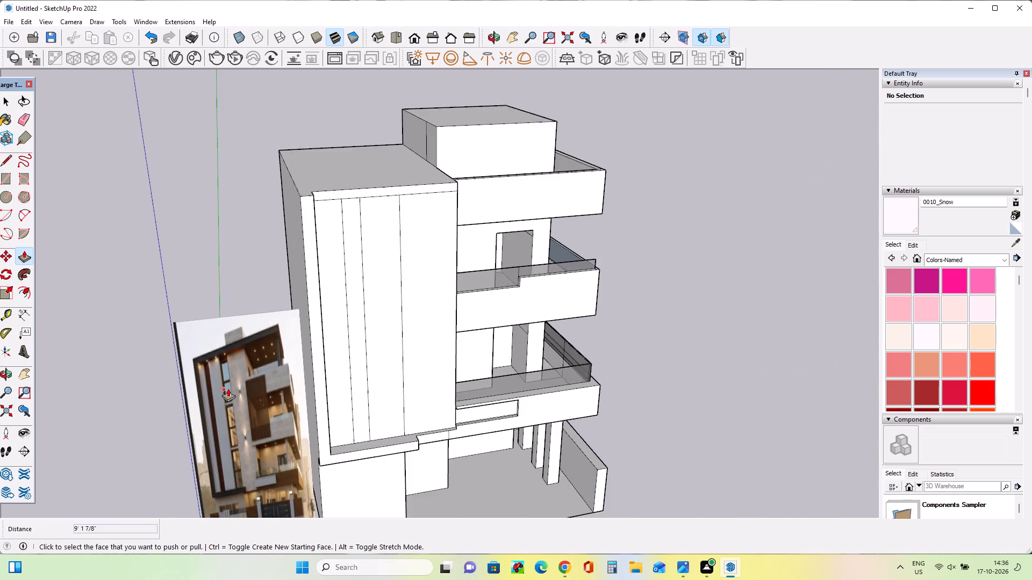
scroll(228, 388, "down", 3)
middle_click_drag(431, 351, 336, 248)
scroll(305, 304, "down", 1)
middle_click_drag(340, 251, 367, 267)
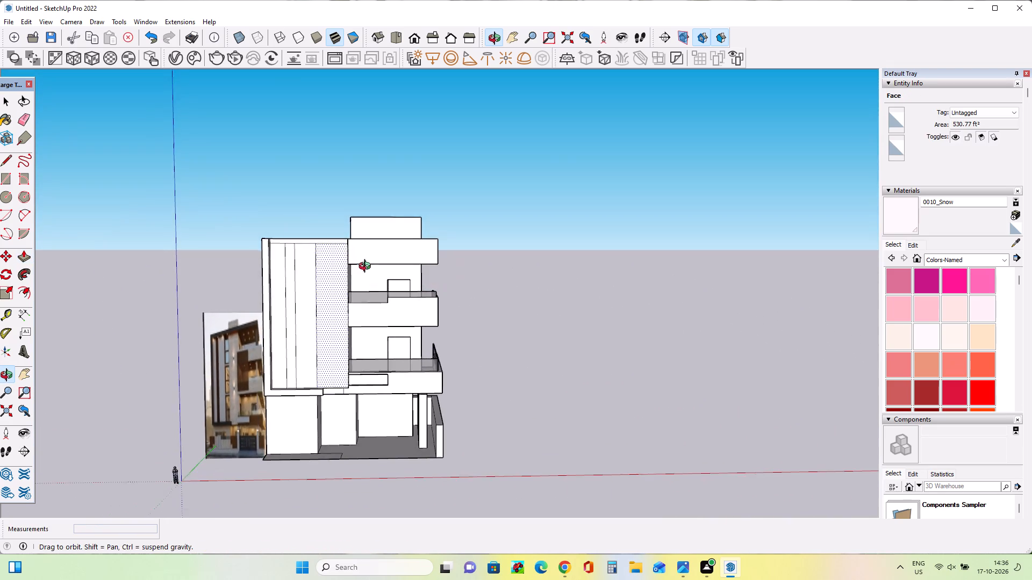
middle_click_drag(367, 267, 369, 266)
middle_click_drag(397, 255, 412, 270)
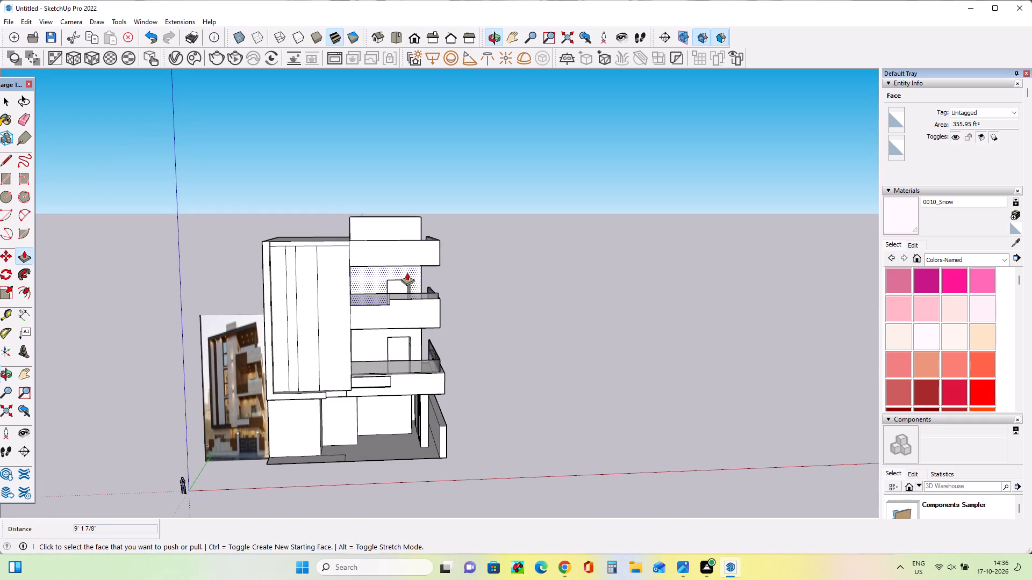
Raise the top face of the rooftop block slightly higher above the tall block's roof.
scroll(397, 231, "up", 4)
middle_click_drag(401, 237, 412, 313)
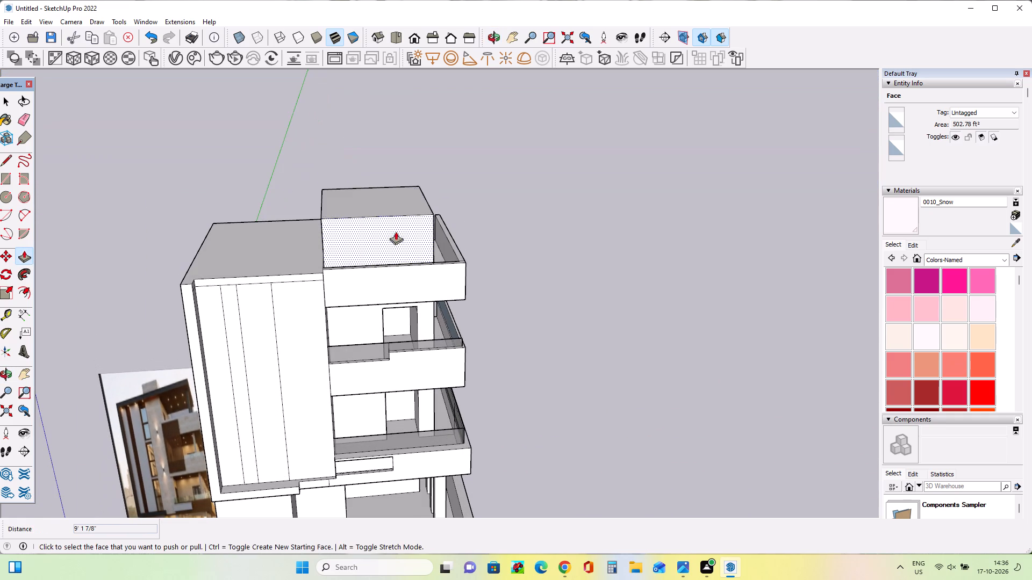
left_click(391, 193)
left_click(391, 182)
Draw a thin rectangular strip about 35' 6" long along the middle of the front roof parapet's top, ending at the outer side edge.
scroll(422, 271, "up", 2)
middle_click_drag(428, 275, 446, 371)
scroll(321, 324, "up", 4)
middle_click_drag(327, 333, 333, 350)
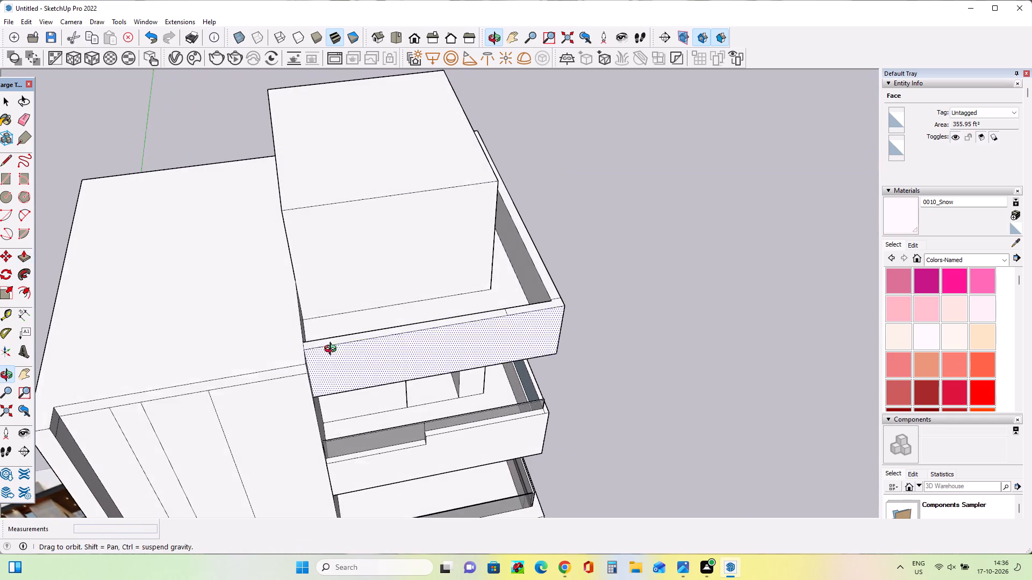
middle_click_drag(333, 350, 335, 359)
left_click(3, 185)
scroll(309, 350, "up", 4)
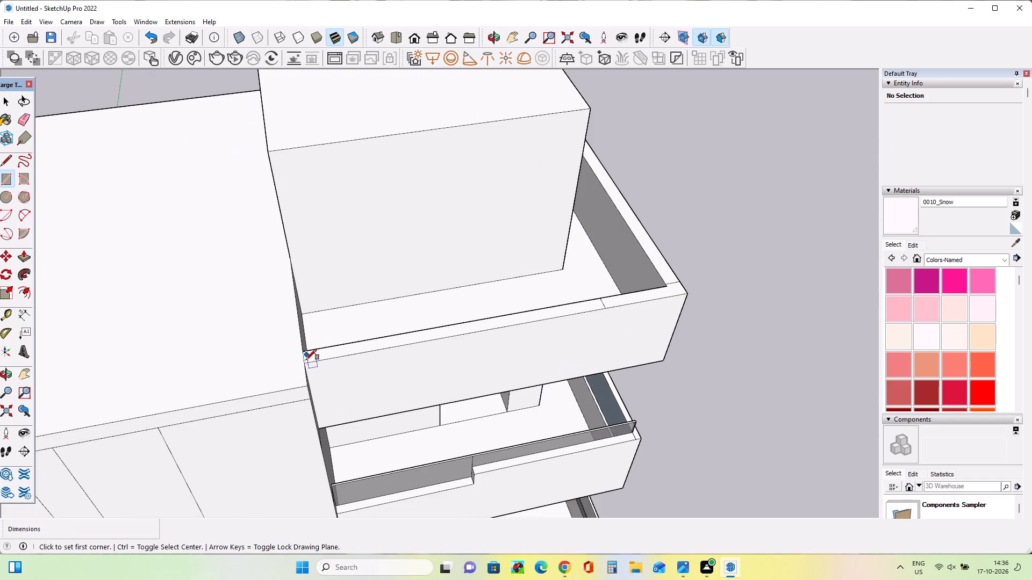
scroll(305, 359, "up", 7)
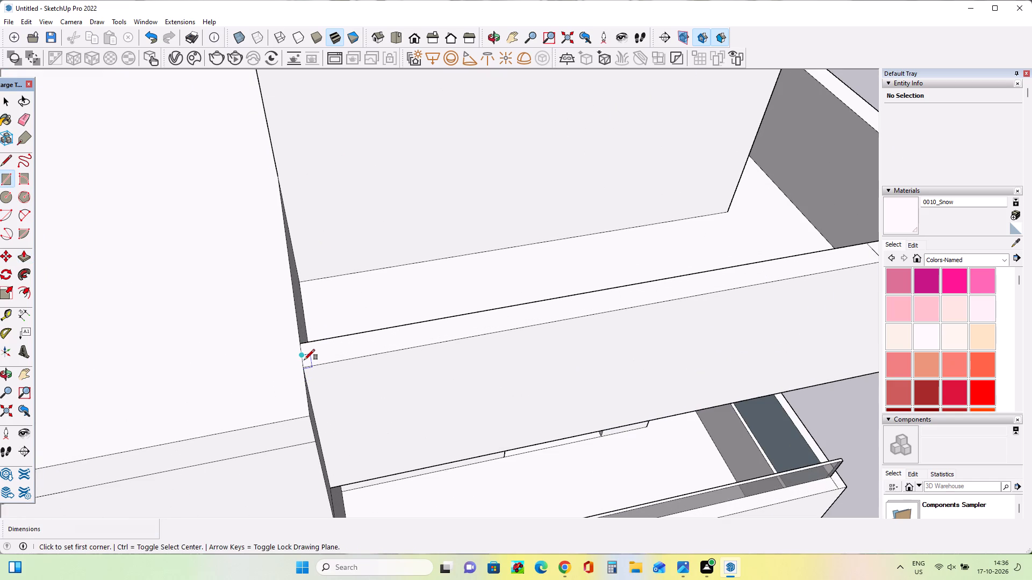
scroll(302, 361, "up", 2)
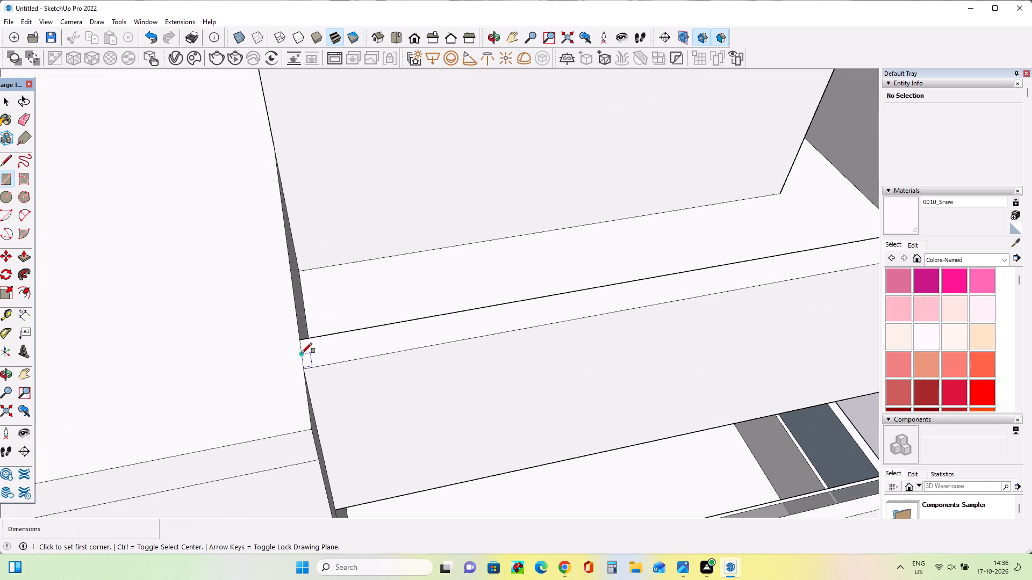
left_click(303, 352)
scroll(418, 343, "down", 3)
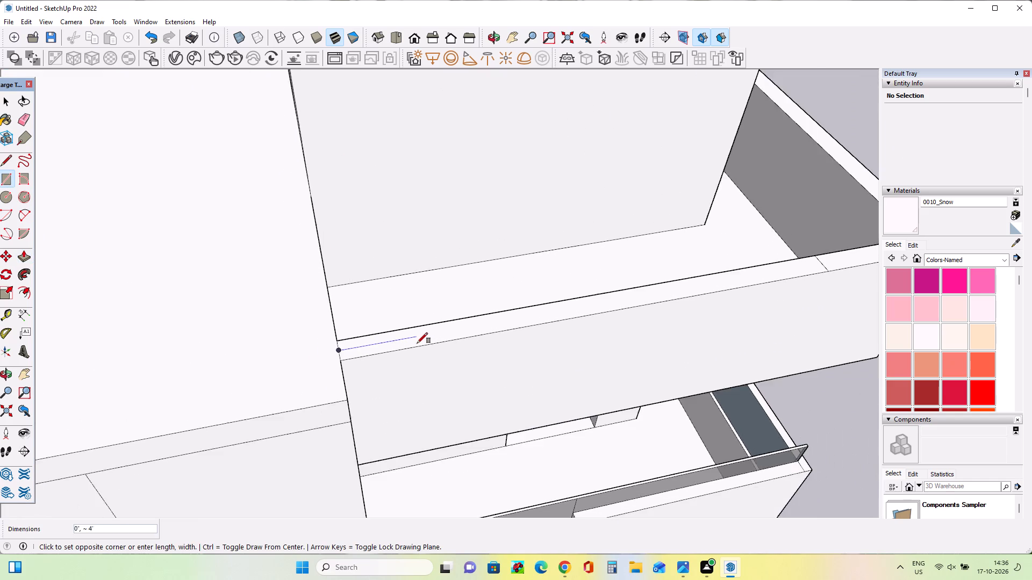
scroll(417, 343, "down", 10)
scroll(668, 293, "up", 6)
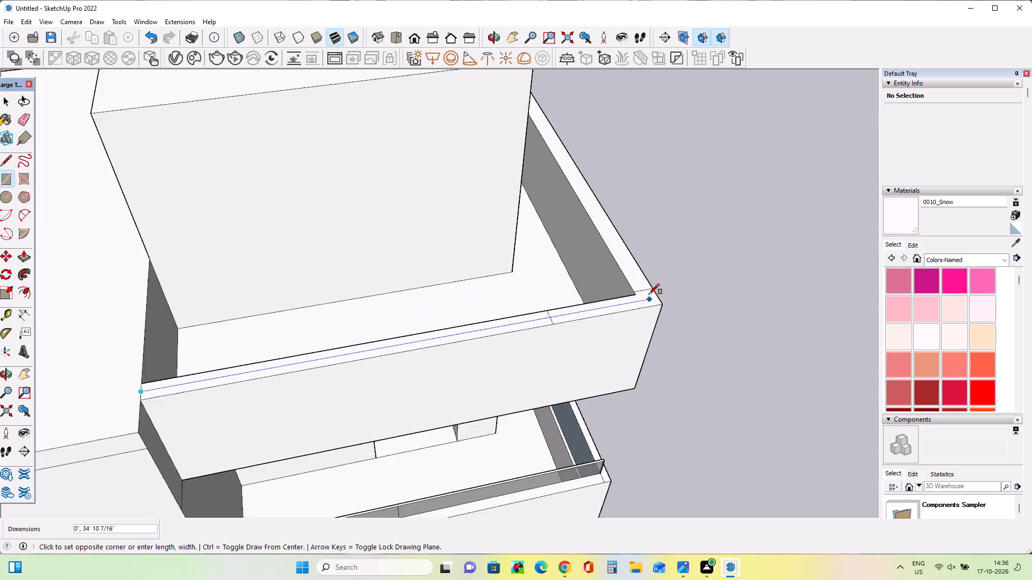
scroll(649, 294, "up", 9)
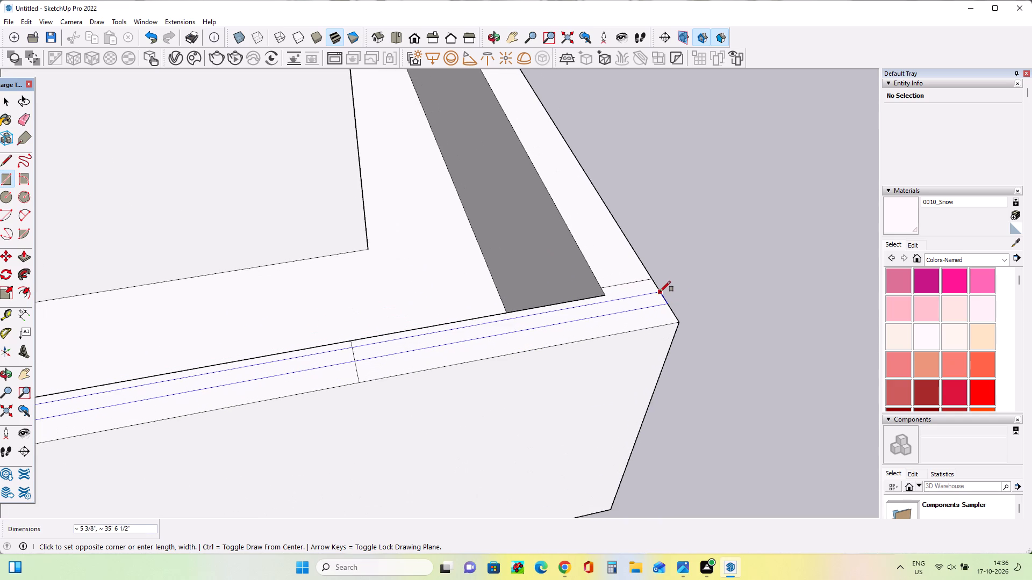
left_click(662, 295)
Draw a second thin rectangular strip about 45' long along the middle of the side roof parapet's top, running to its rear end.
middle_click_drag(666, 315, 352, 381)
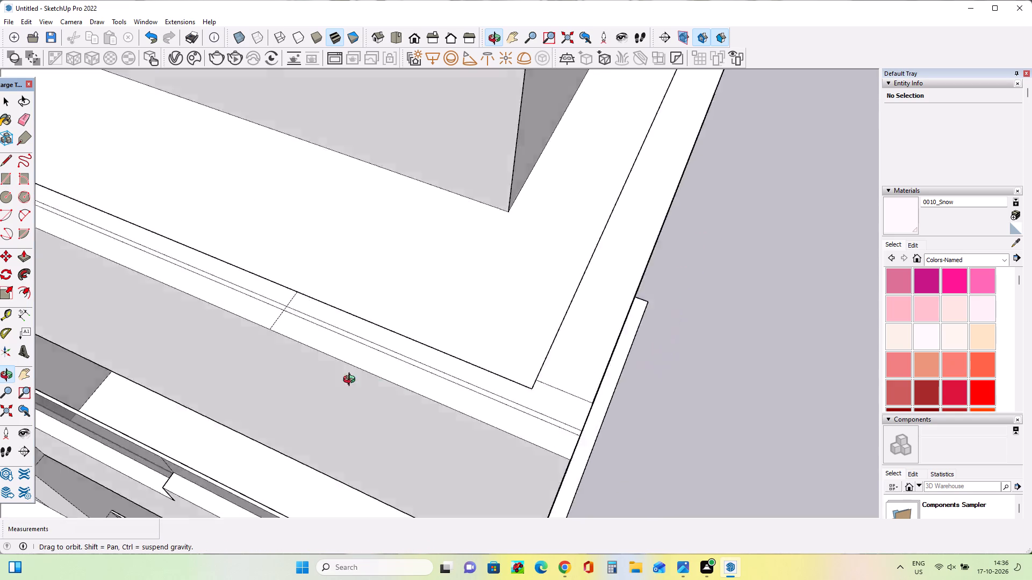
middle_click_drag(352, 381, 169, 383)
scroll(248, 406, "down", 7)
scroll(261, 406, "up", 3)
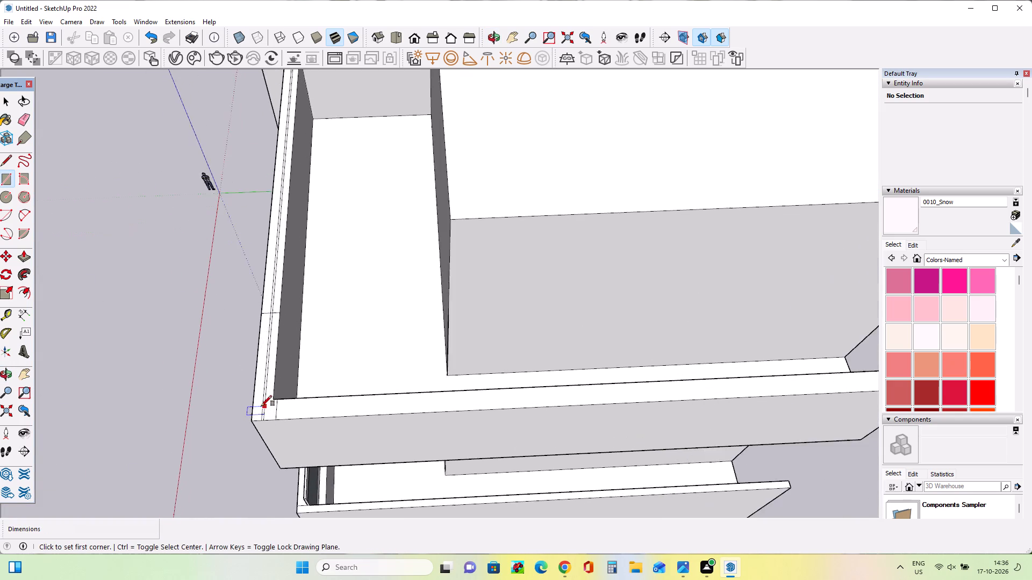
scroll(261, 406, "up", 6)
left_click(265, 411)
scroll(322, 422, "down", 4)
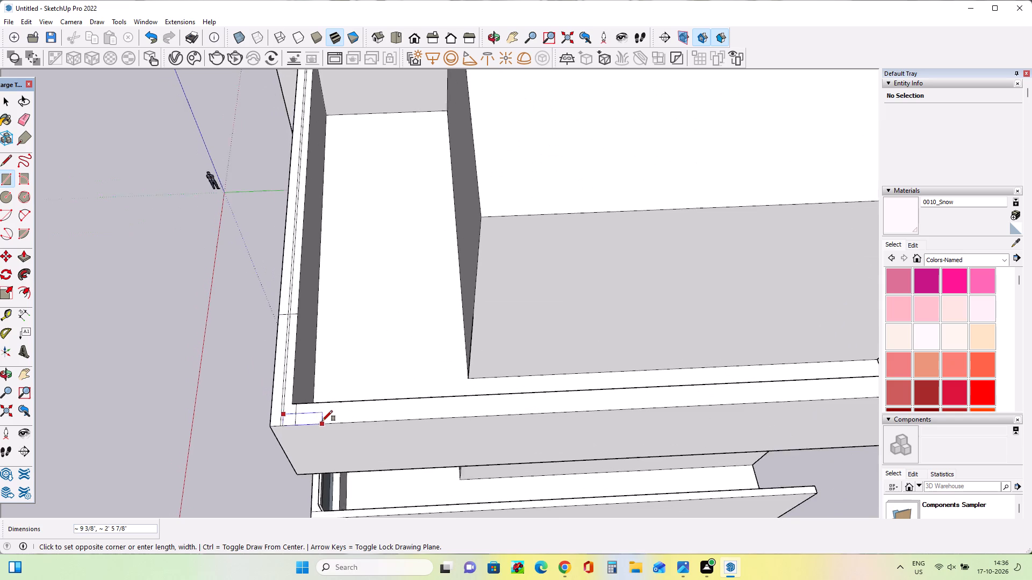
scroll(322, 421, "down", 14)
scroll(521, 417, "up", 10)
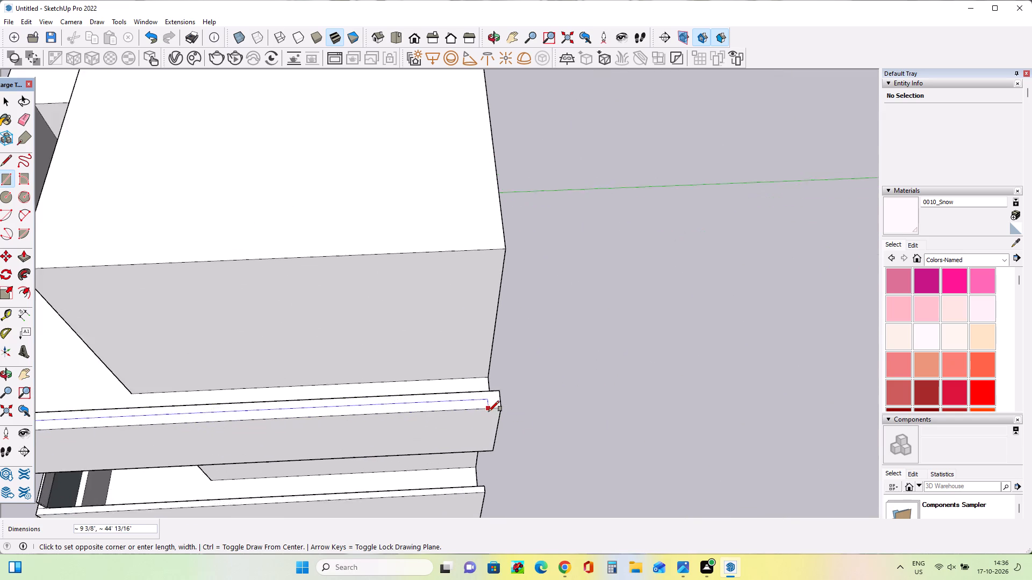
scroll(489, 411, "up", 4)
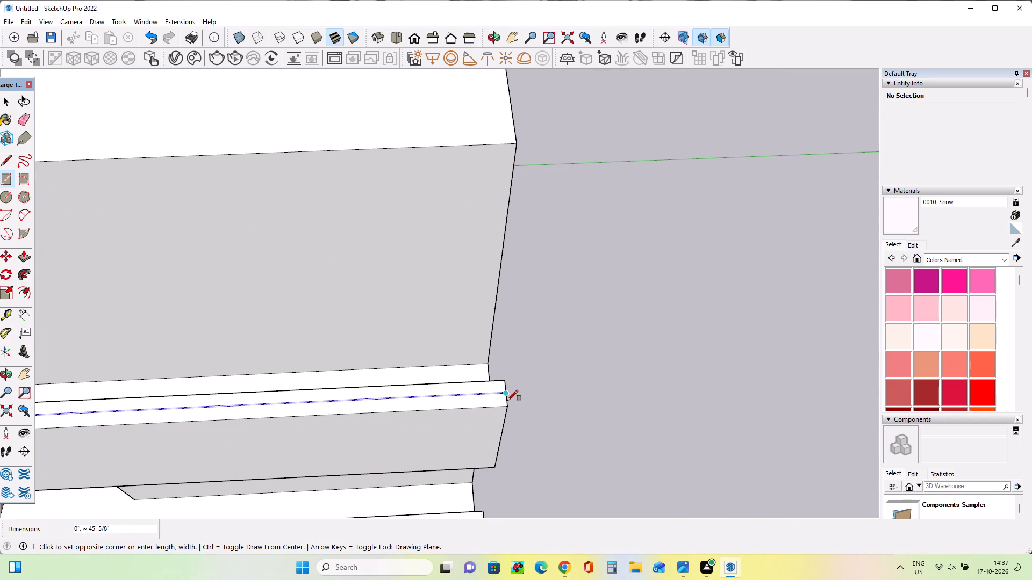
scroll(507, 401, "up", 5)
left_click(507, 397)
Erase the short line segments crossing the front roof parapet's top and its thin strip near the corner.
scroll(588, 371, "down", 2)
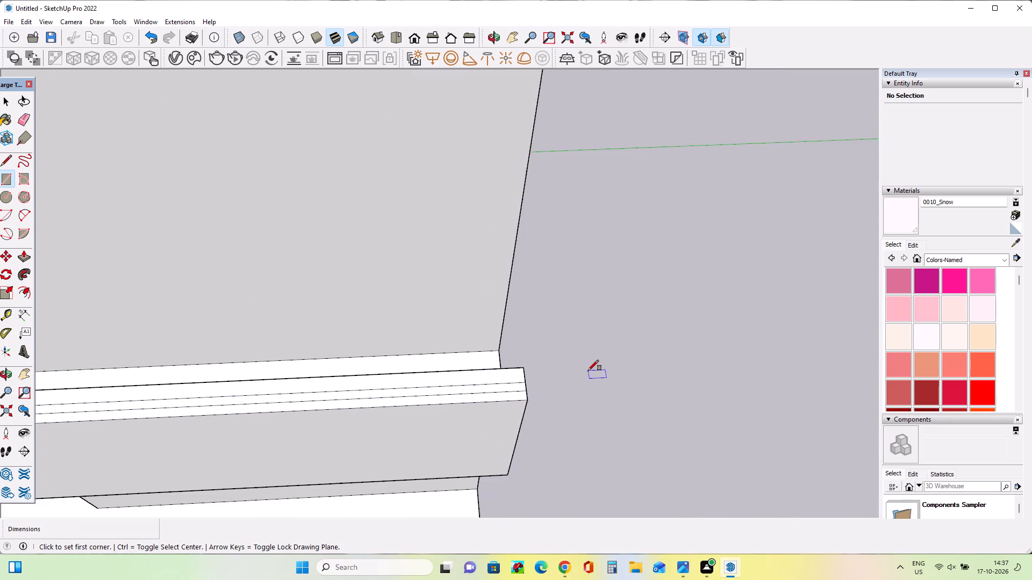
scroll(588, 371, "down", 11)
middle_click_drag(350, 437, 697, 430)
scroll(691, 417, "down", 1)
scroll(558, 329, "up", 3)
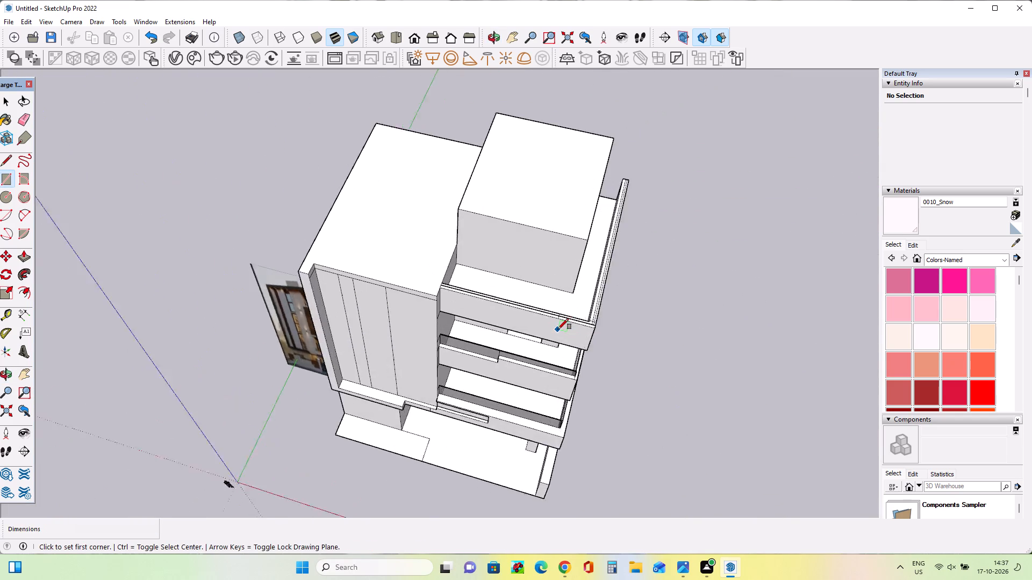
scroll(558, 329, "up", 6)
middle_click_drag(324, 480, 483, 494)
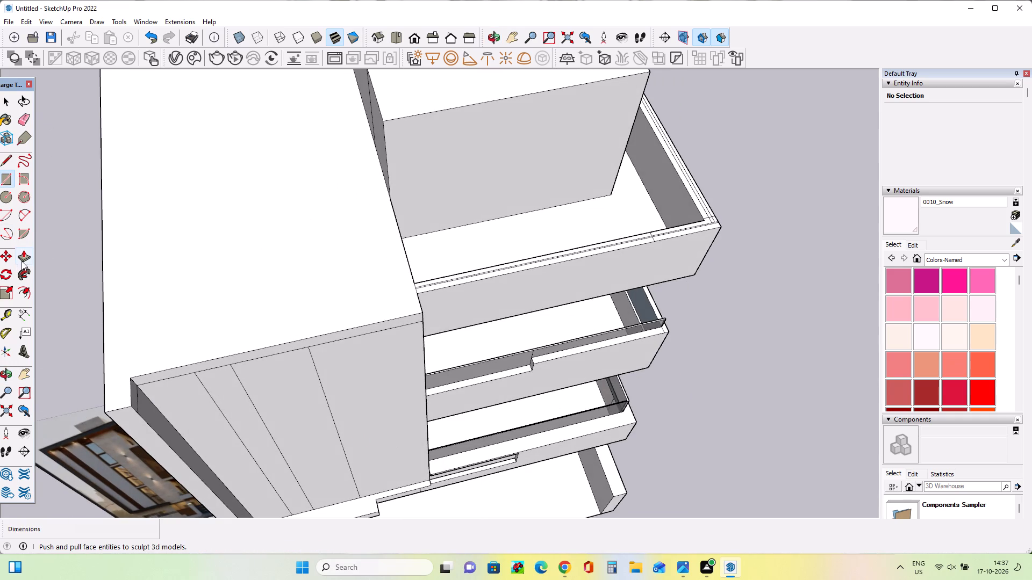
left_click(21, 261)
scroll(593, 289, "up", 3)
middle_click_drag(653, 275, 655, 308)
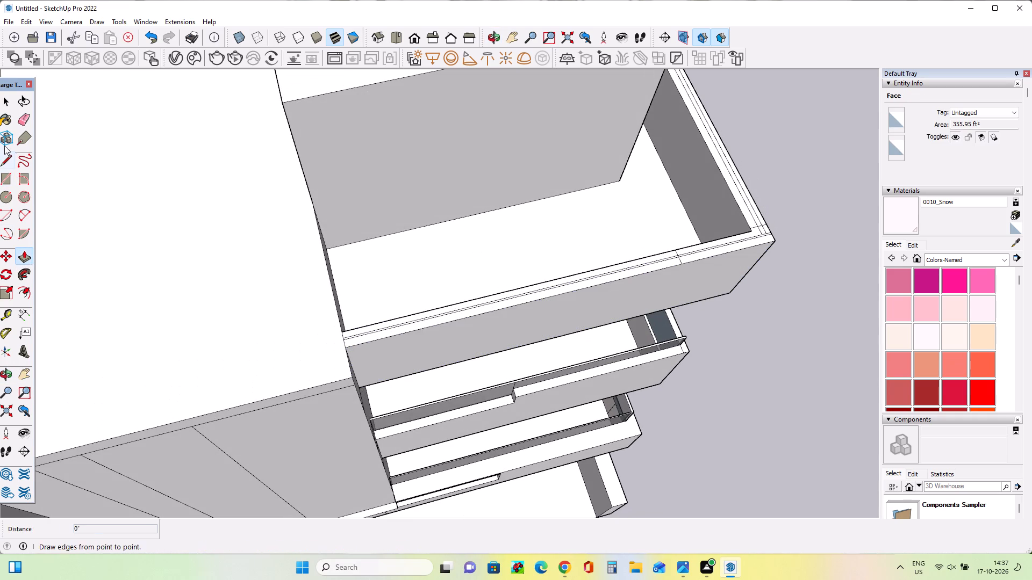
left_click(23, 120)
scroll(721, 217, "up", 5)
scroll(680, 266, "down", 1)
scroll(680, 266, "up", 6)
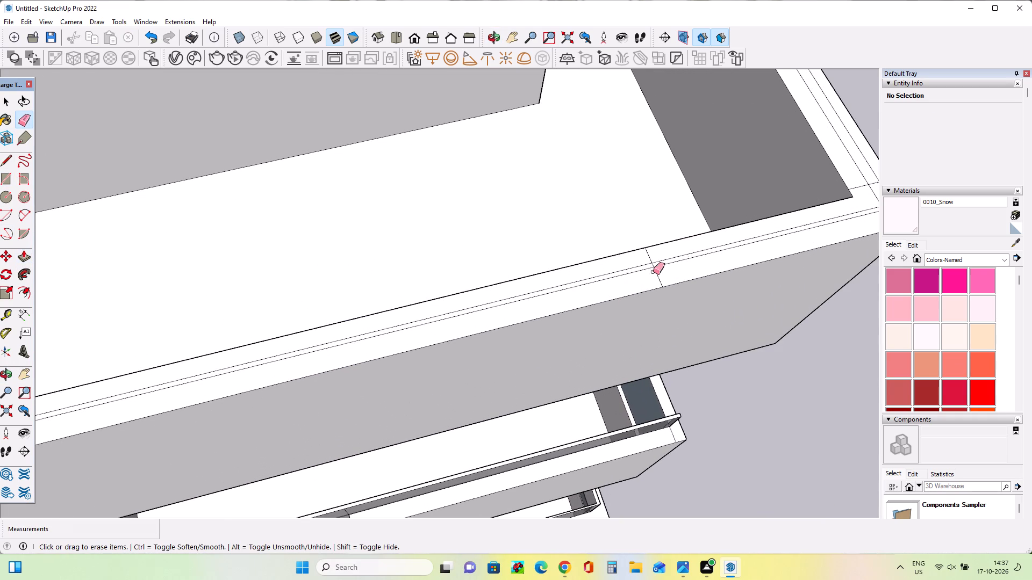
left_click(657, 276)
left_click(649, 257)
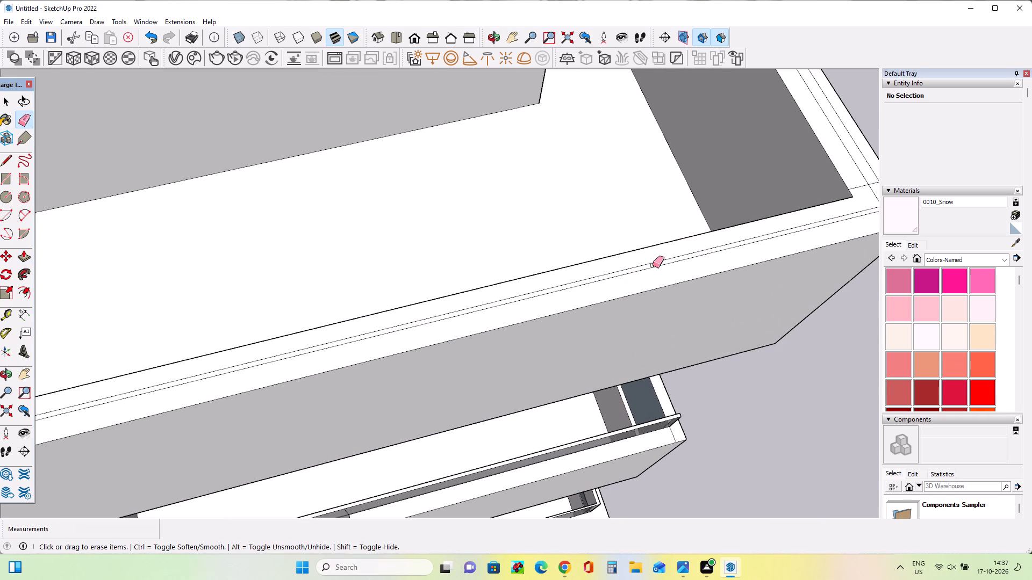
scroll(651, 265, "up", 7)
left_click(655, 265)
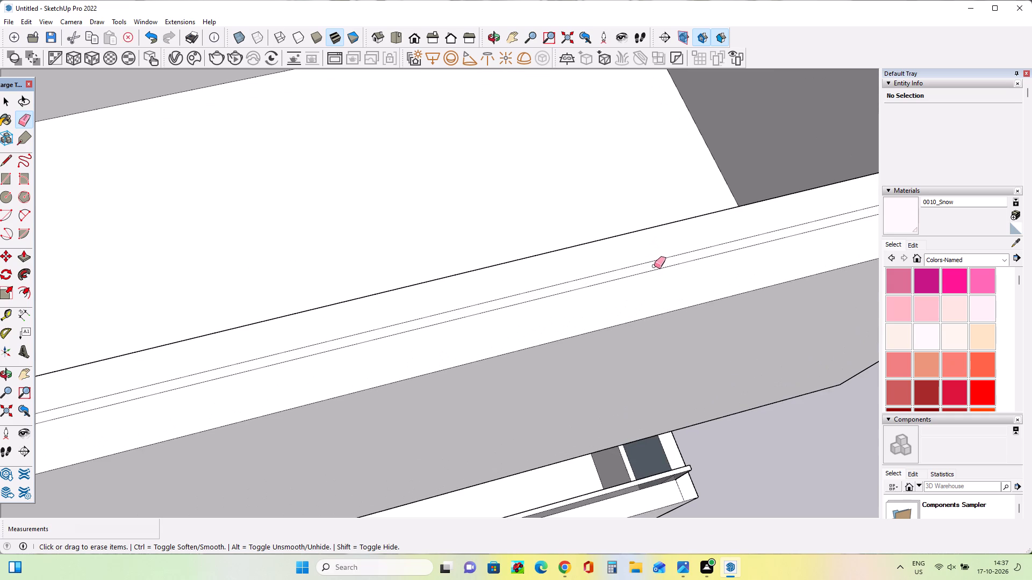
Push/Pull the thin strip on the front roof parapet up 4' 1/4" to form a railing panel.
scroll(428, 291, "down", 6)
left_click(29, 259)
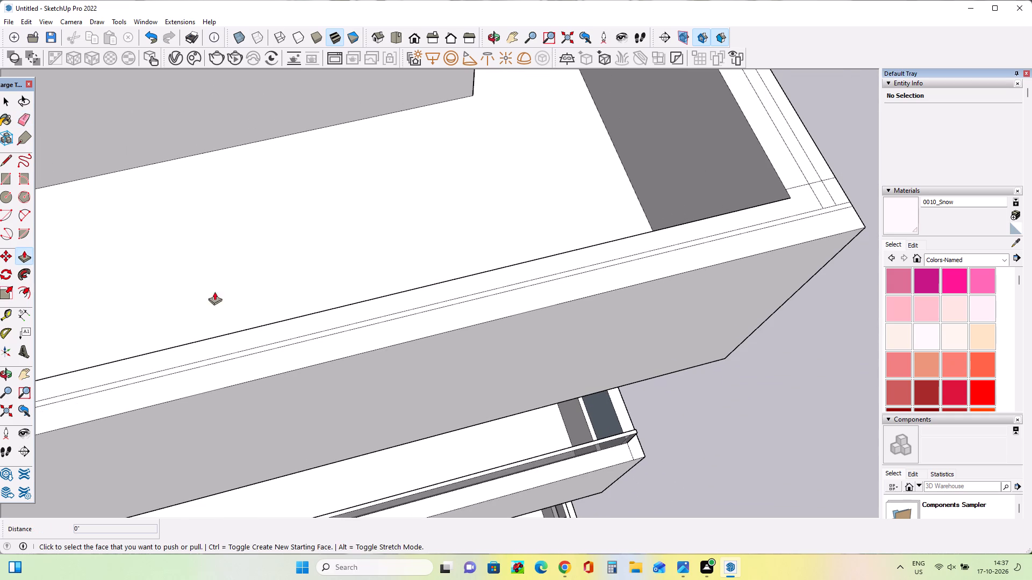
scroll(278, 337, "down", 1)
scroll(278, 337, "up", 3)
left_click(283, 345)
scroll(318, 282, "down", 3)
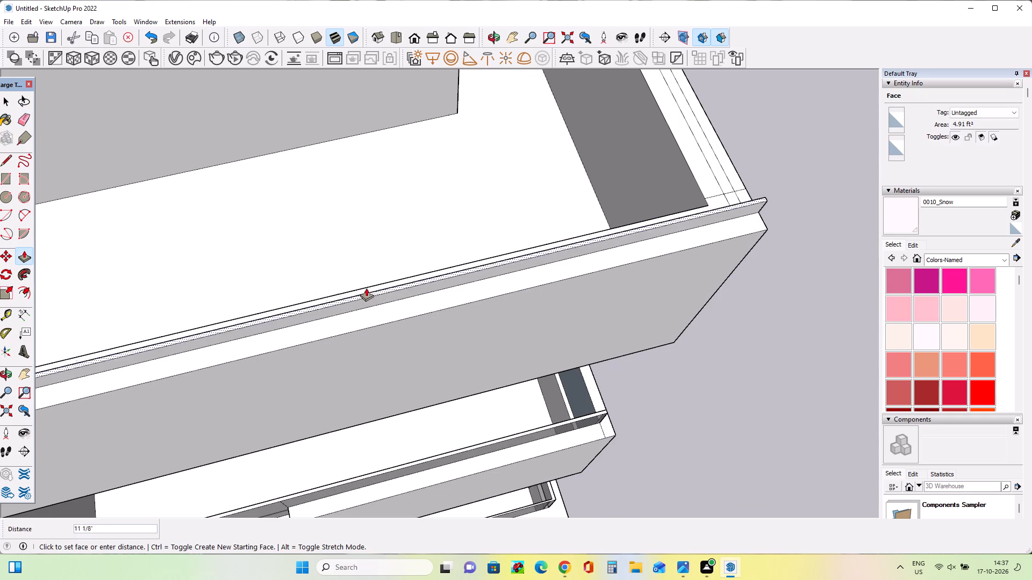
left_click(374, 242)
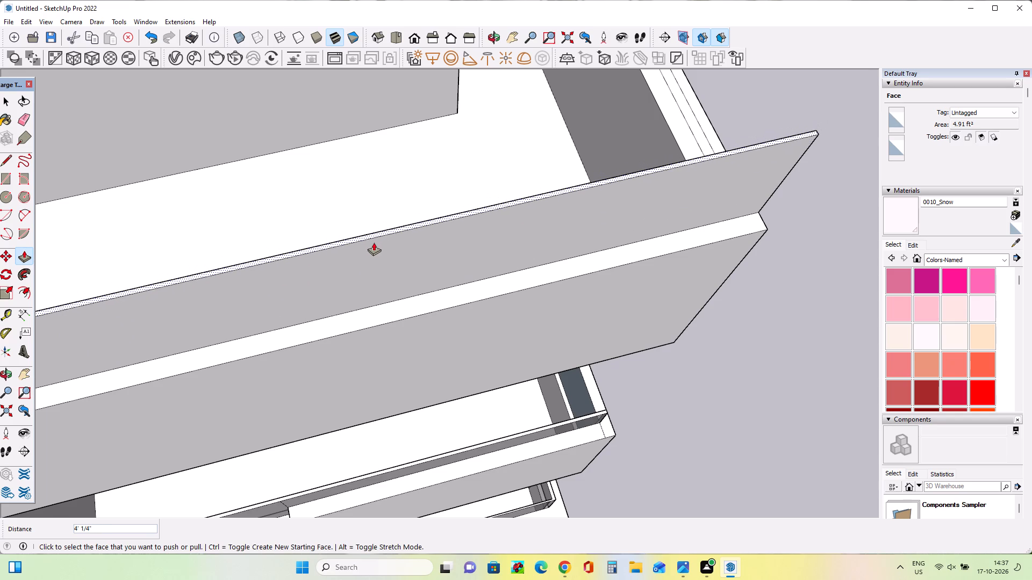
Push/Pull the strip on the side roof parapet up 4' 1 15/16" to form the side railing panel.
scroll(406, 301, "down", 11)
middle_click_drag(352, 372, 351, 265)
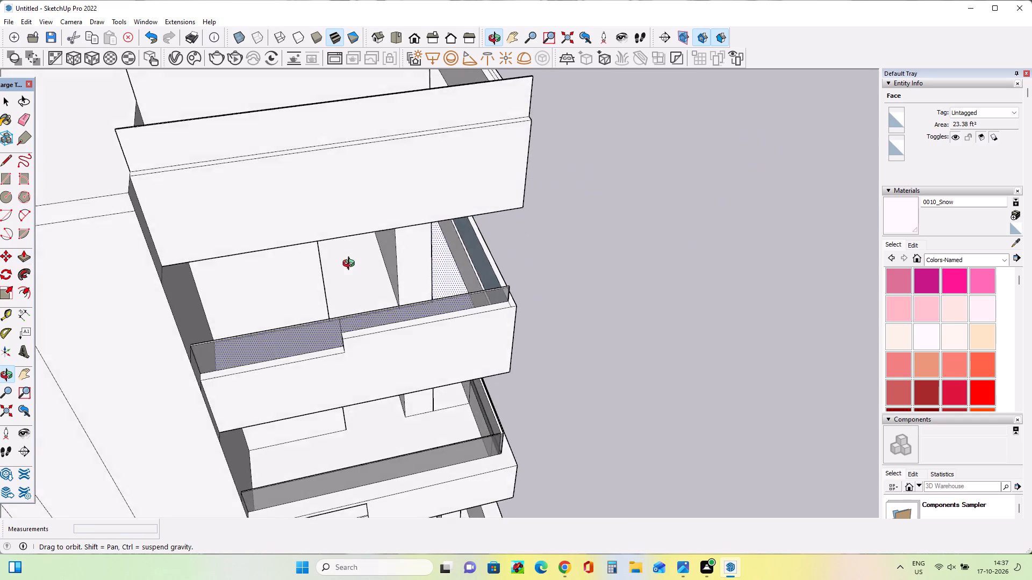
middle_click_drag(351, 265, 181, 401)
scroll(352, 264, "down", 1)
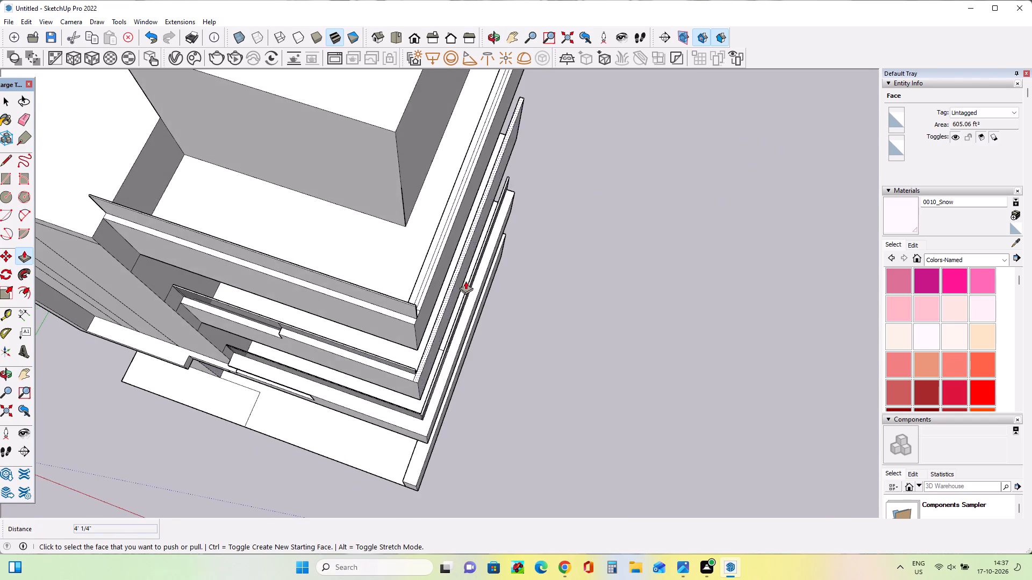
scroll(459, 282, "up", 6)
left_click(369, 322)
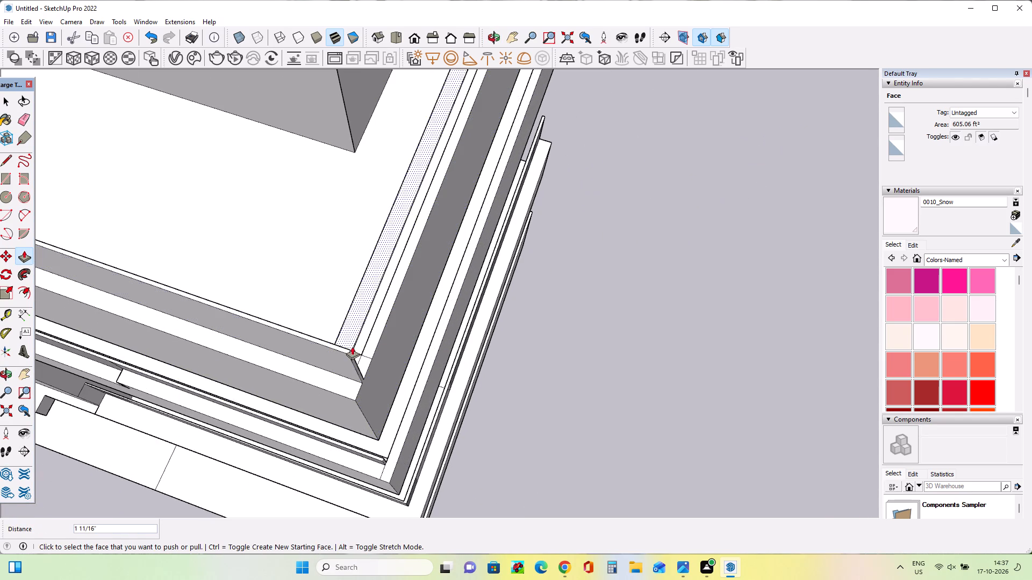
left_click(360, 343)
left_click(330, 347)
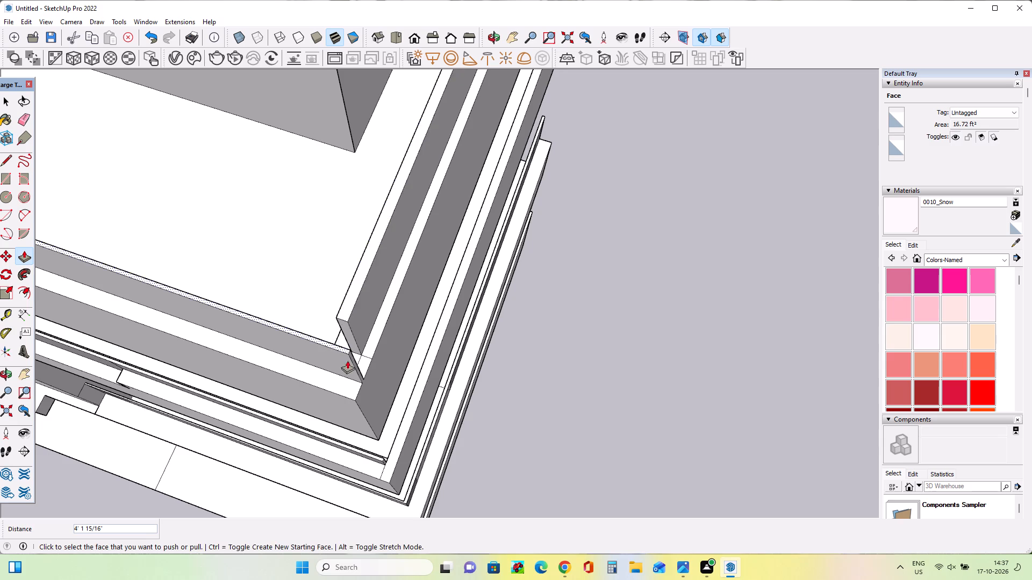
Extend the side railing panel's end face about 9 9/16" to meet the front railing panel at the corner.
middle_click_drag(348, 360, 412, 310)
middle_click_drag(395, 334, 289, 377)
scroll(323, 367, "up", 7)
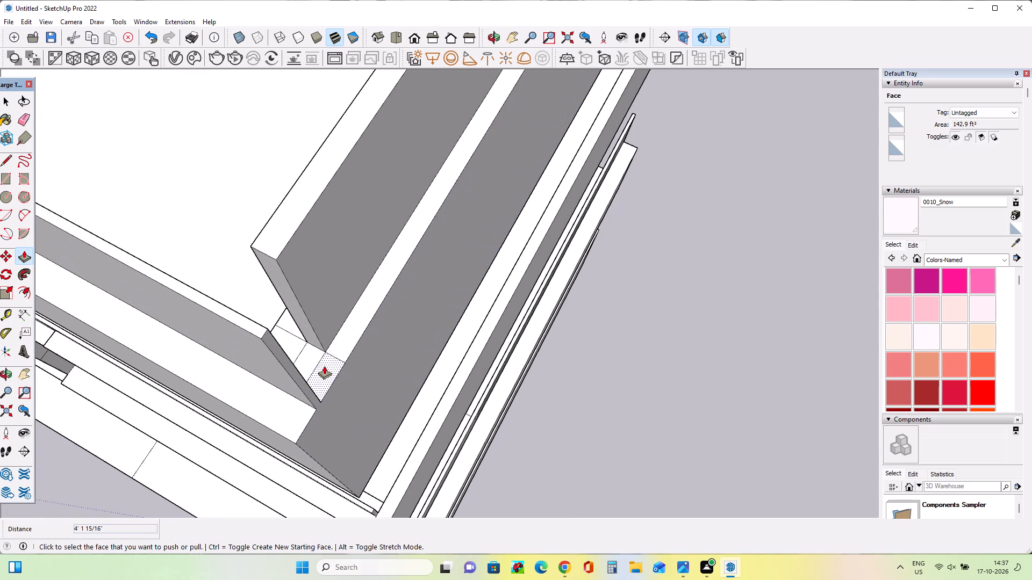
left_click(312, 342)
left_click(298, 382)
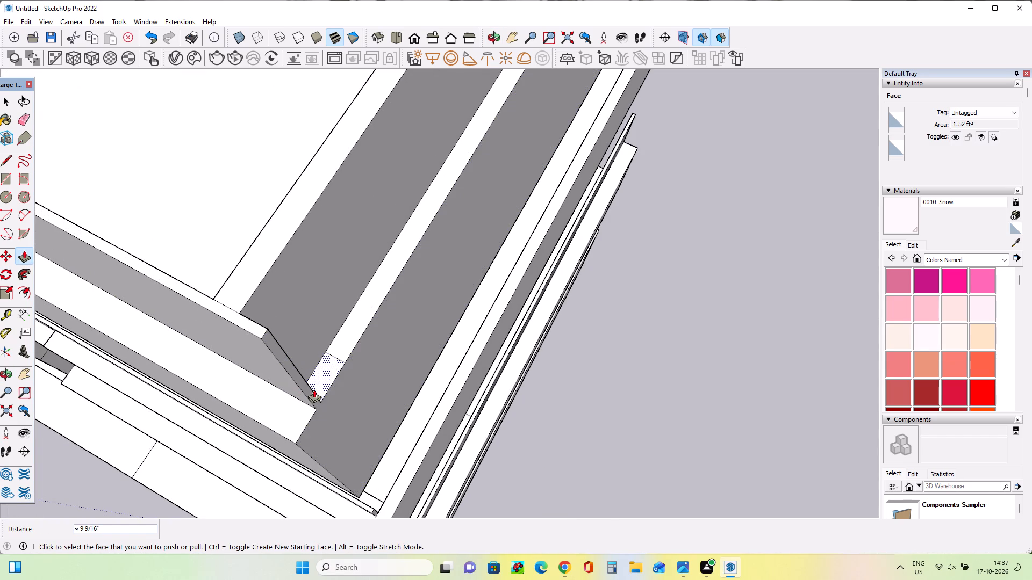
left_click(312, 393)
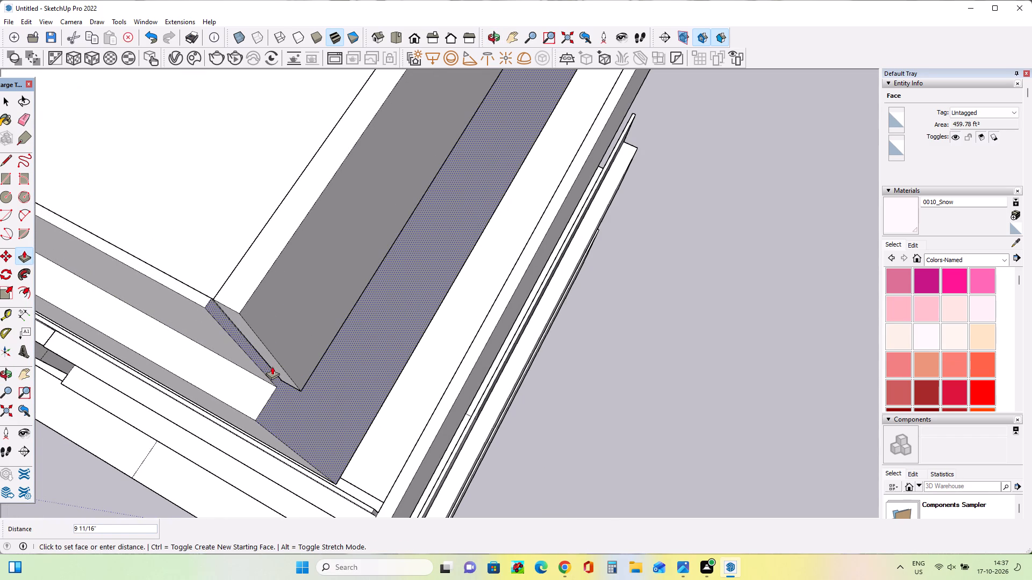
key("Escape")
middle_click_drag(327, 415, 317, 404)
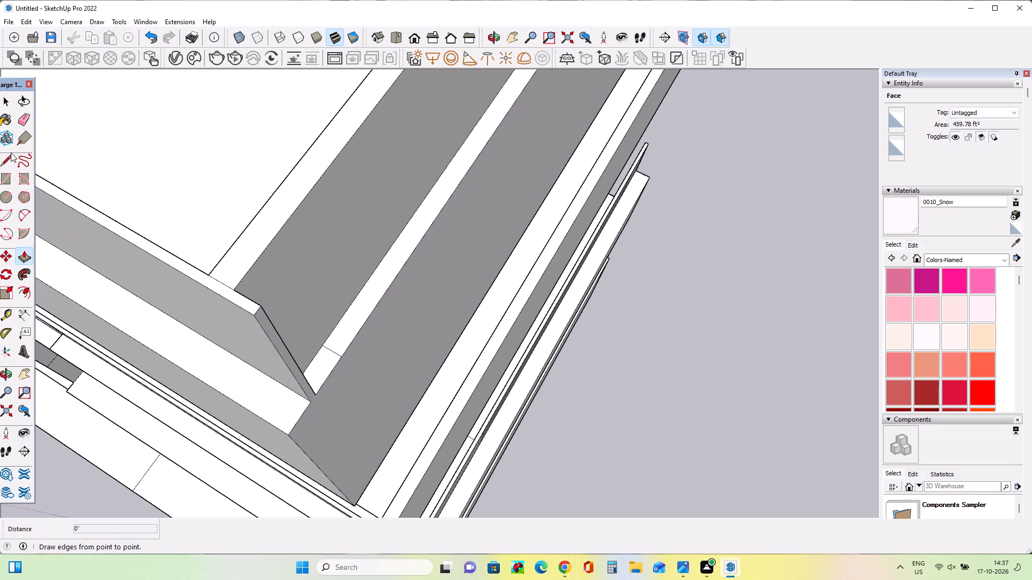
Draw a line about 1 5/8" long at the railing panel's end by the roof corner and Push/Pull the panel's end face.
left_click(11, 153)
left_click(311, 405)
left_click(319, 395)
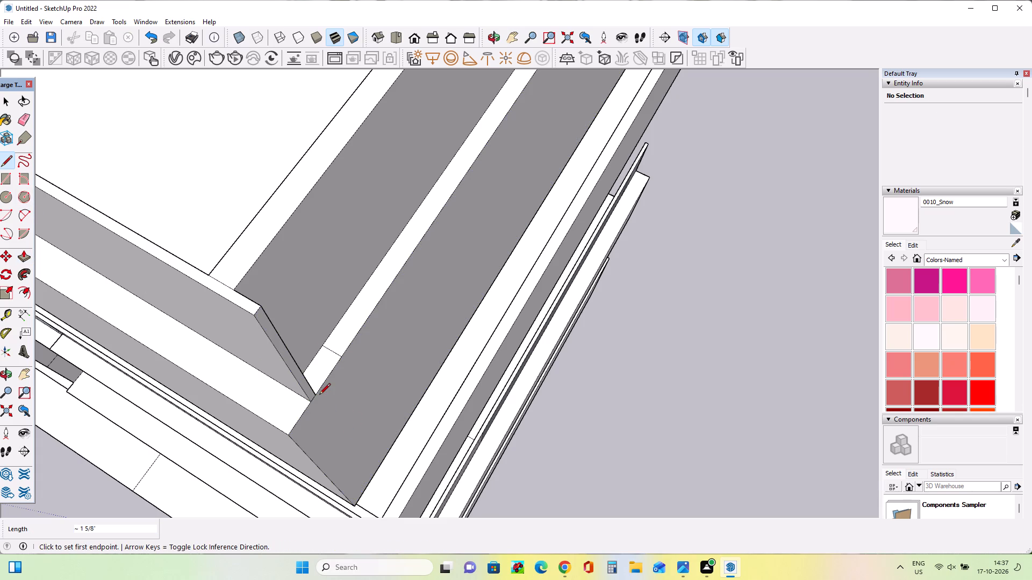
left_click(24, 257)
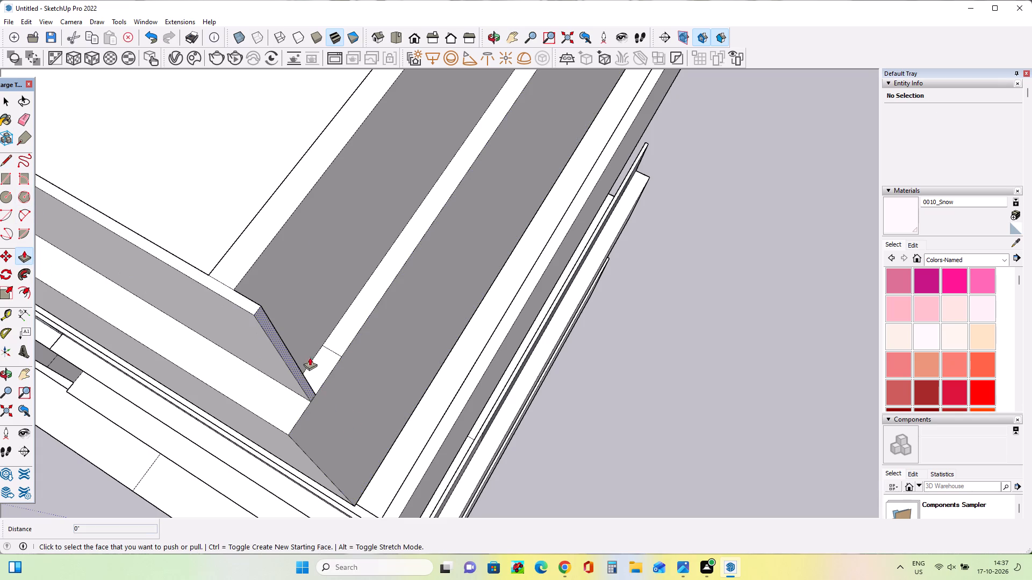
left_click(291, 360)
left_click(246, 279)
Thin the two railing panels meeting at the roof corner by pushing their inner faces 3 13/16" and 1 3/8" respectively.
middle_click_drag(254, 328, 594, 355)
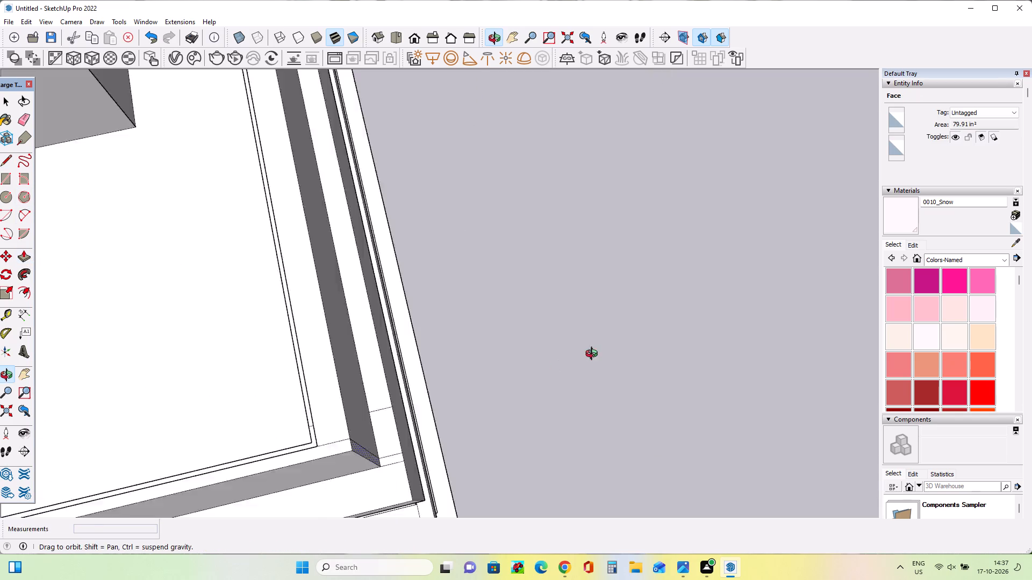
middle_click_drag(594, 355, 644, 303)
left_click(394, 407)
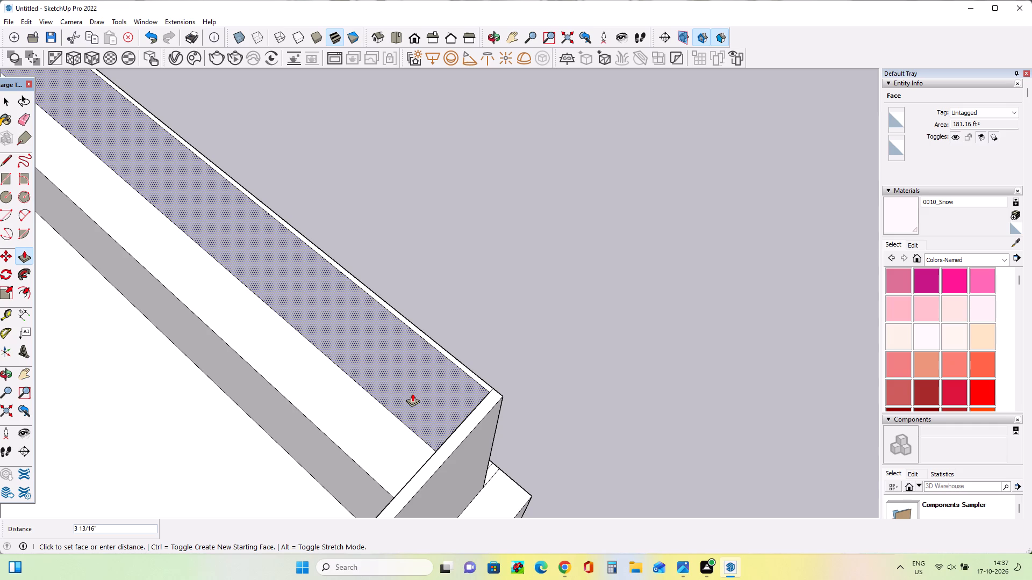
left_click(412, 393)
middle_click_drag(393, 440, 601, 387)
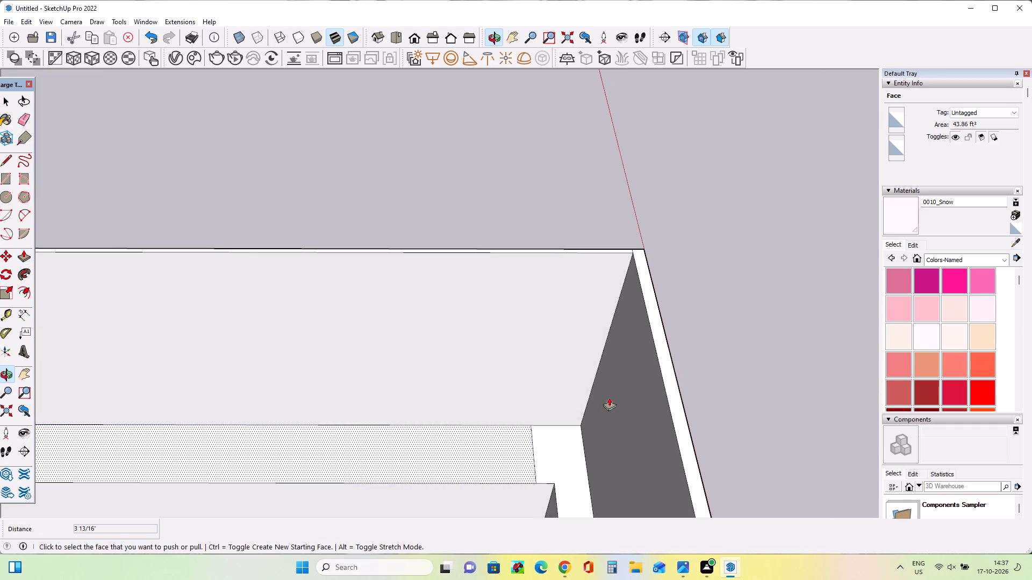
left_click(617, 407)
left_click(626, 406)
Examine the roof railings, parapets and rooftop block from above and from the front of the building.
scroll(504, 399, "down", 5)
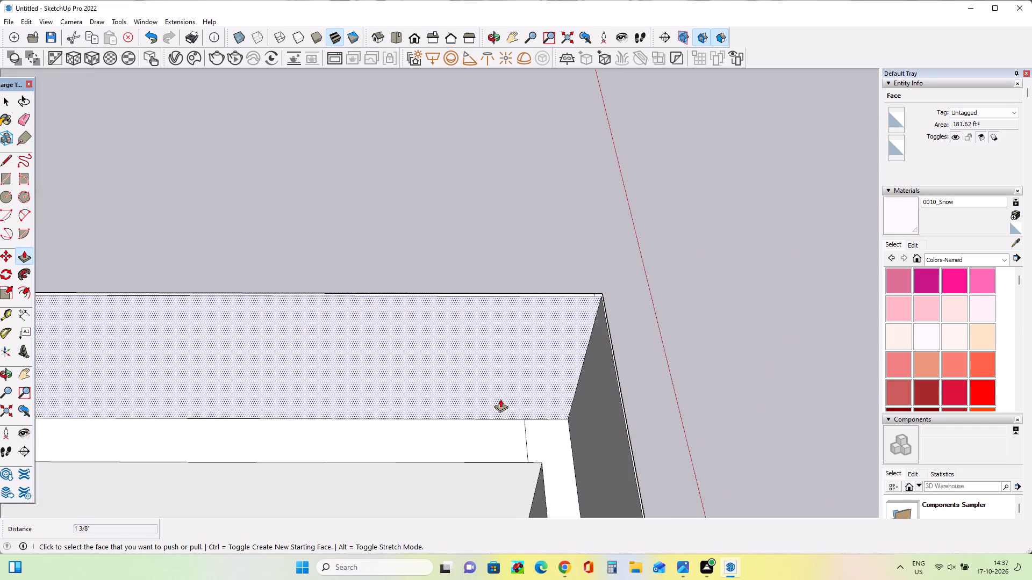
scroll(500, 399, "down", 2)
scroll(619, 424, "down", 4)
middle_click_drag(498, 440, 25, 452)
scroll(24, 453, "down", 1)
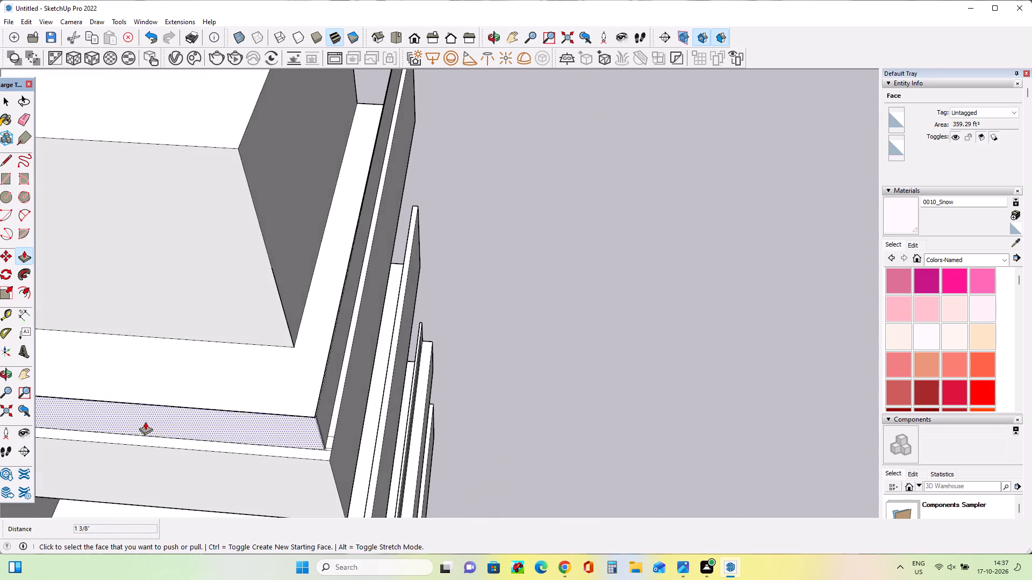
scroll(146, 422, "down", 6)
middle_click_drag(157, 402, 347, 281)
middle_click_drag(352, 285, 360, 293)
scroll(378, 328, "down", 3)
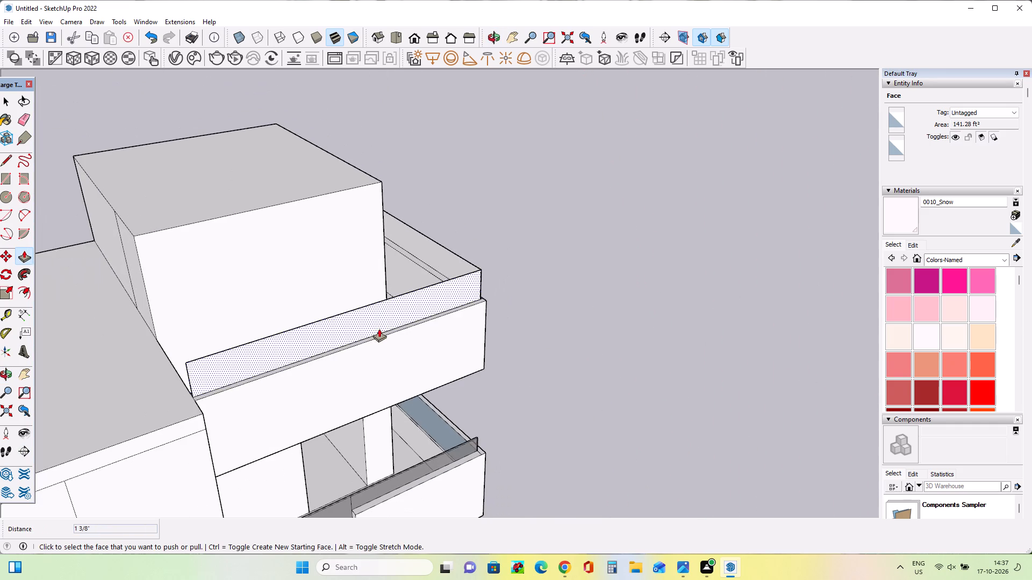
scroll(379, 329, "down", 4)
middle_click_drag(412, 357, 325, 286)
middle_click_drag(342, 316, 346, 333)
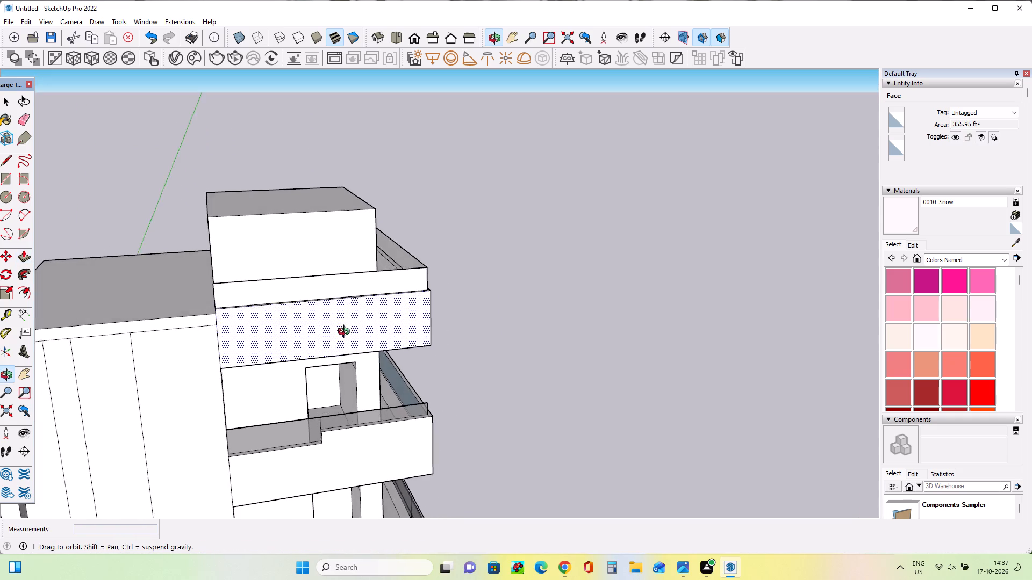
middle_click_drag(346, 333, 347, 414)
scroll(347, 424, "down", 1)
Outline a door opening about 9' 6 7/16" wide on the rooftop block's front wall, aligning its sides with the wall edges of the floor below.
left_click(3, 164)
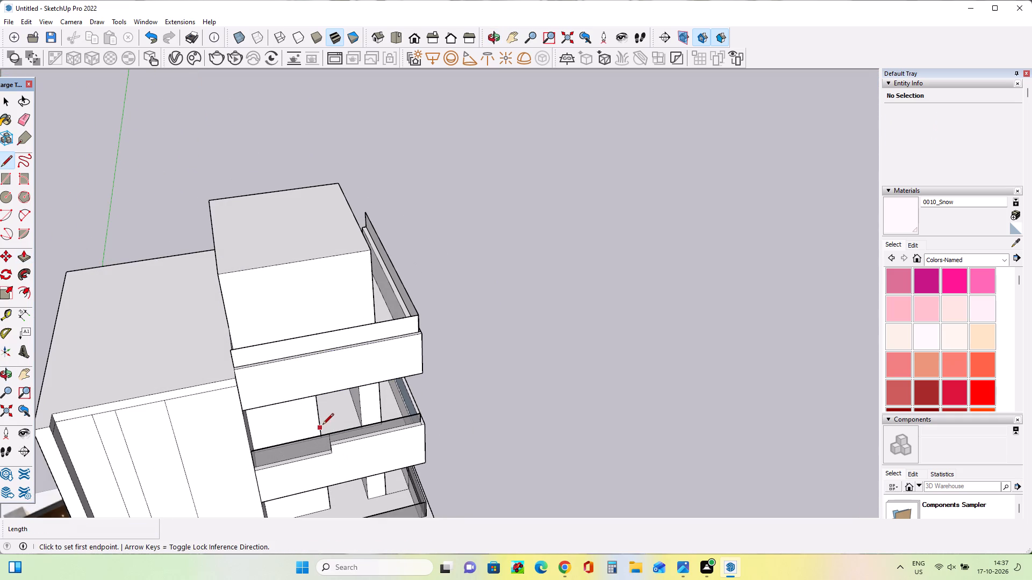
left_click(322, 424)
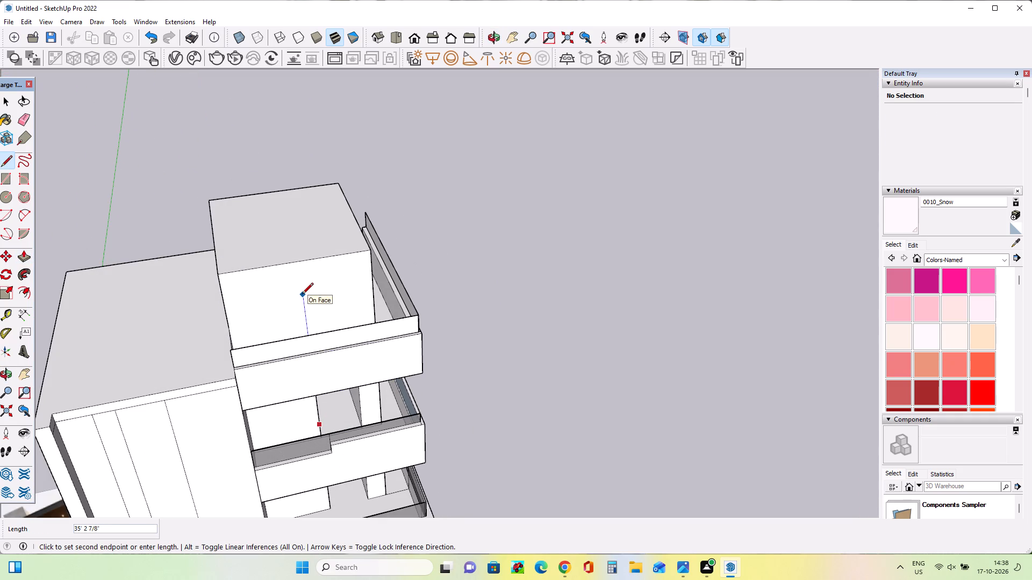
left_click(300, 289)
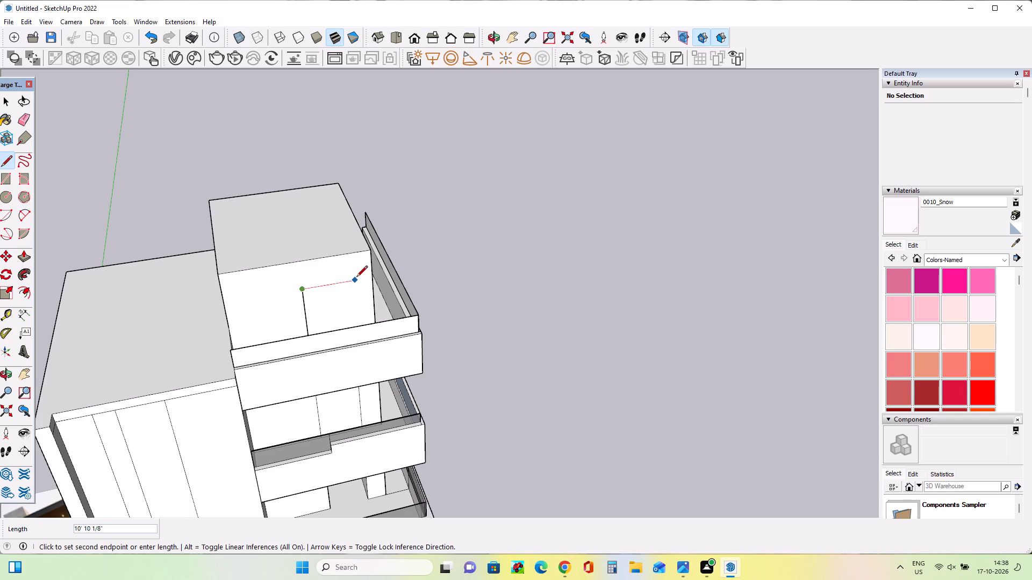
middle_click_drag(356, 278, 309, 278)
key("Escape")
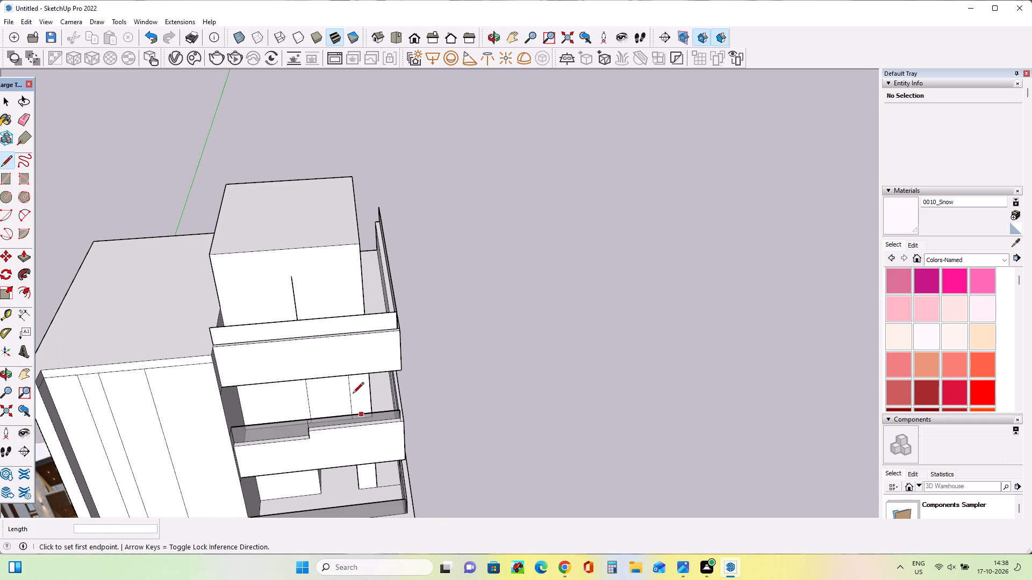
left_click(349, 388)
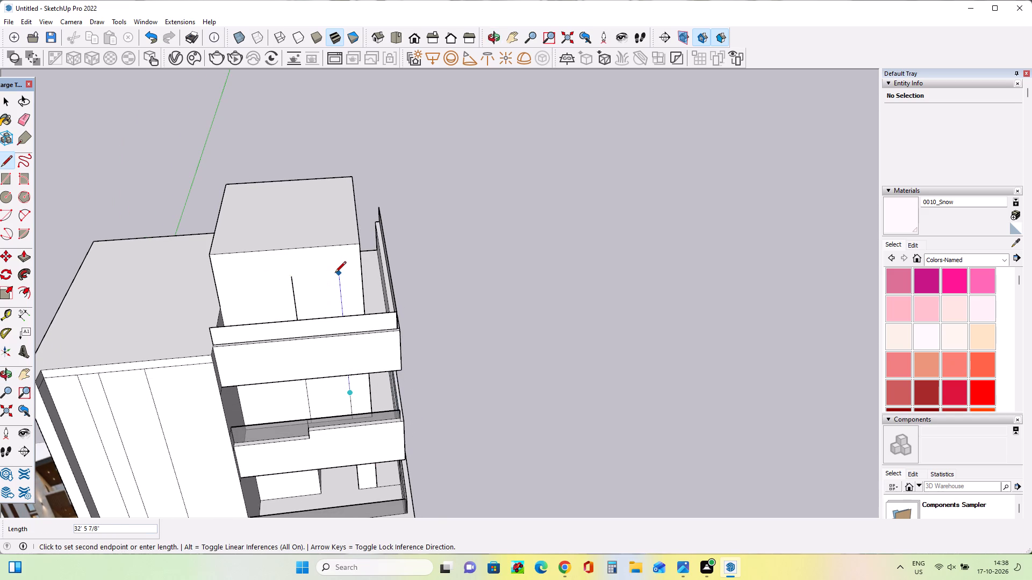
left_click(335, 273)
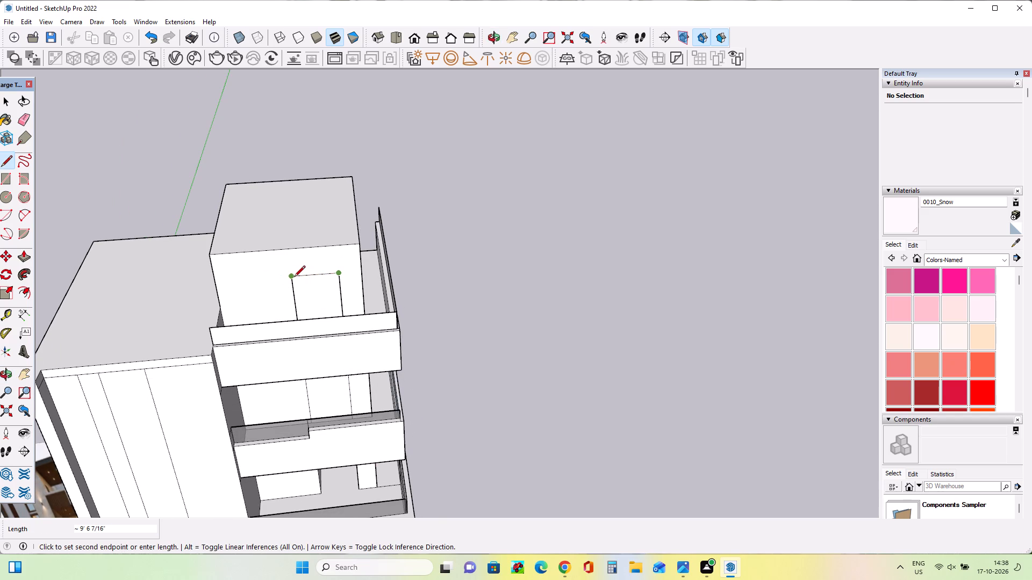
left_click(294, 278)
Push/Pull the roof of the front volume with vertical strips up 4' 1/4" plus 8' 5 13/16", level with the rooftop block's top.
middle_click_drag(322, 387, 388, 318)
scroll(394, 318, "down", 4)
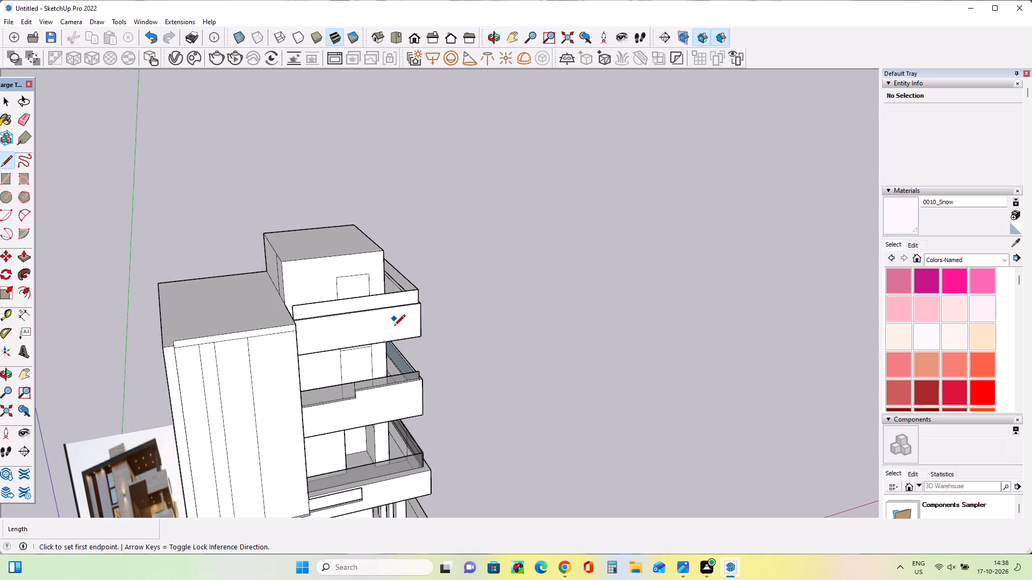
middle_click_drag(348, 359, 363, 382)
left_click(20, 255)
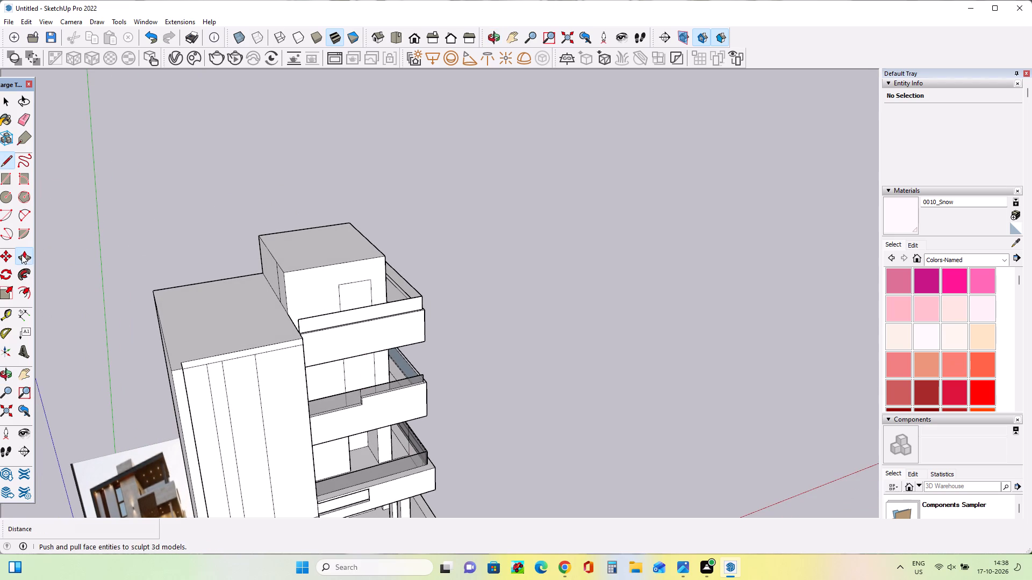
left_click(250, 318)
left_click(313, 250)
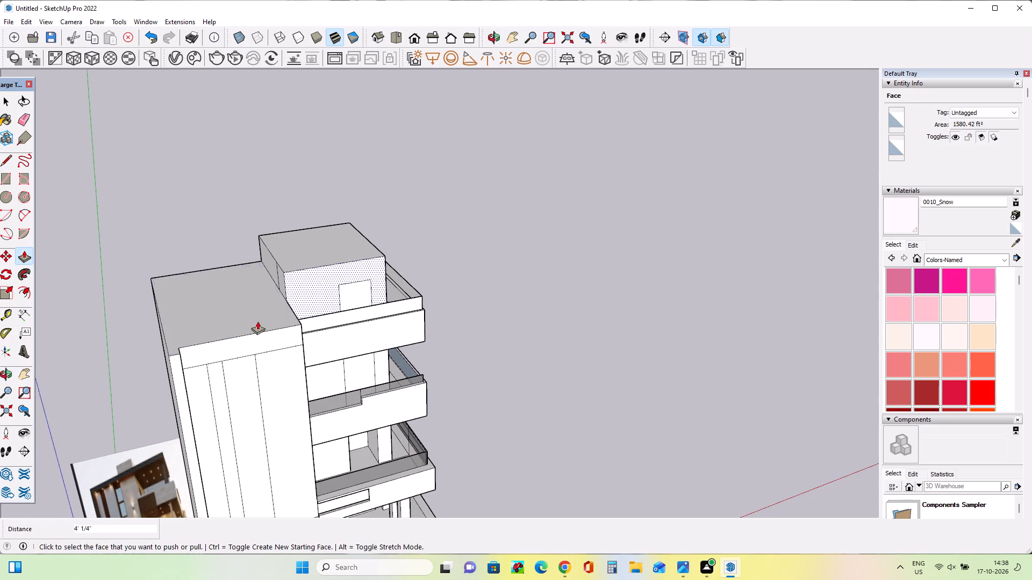
left_click(257, 321)
left_click(324, 242)
Start a rectangle on the upper front facade.
middle_click_drag(252, 362, 247, 411)
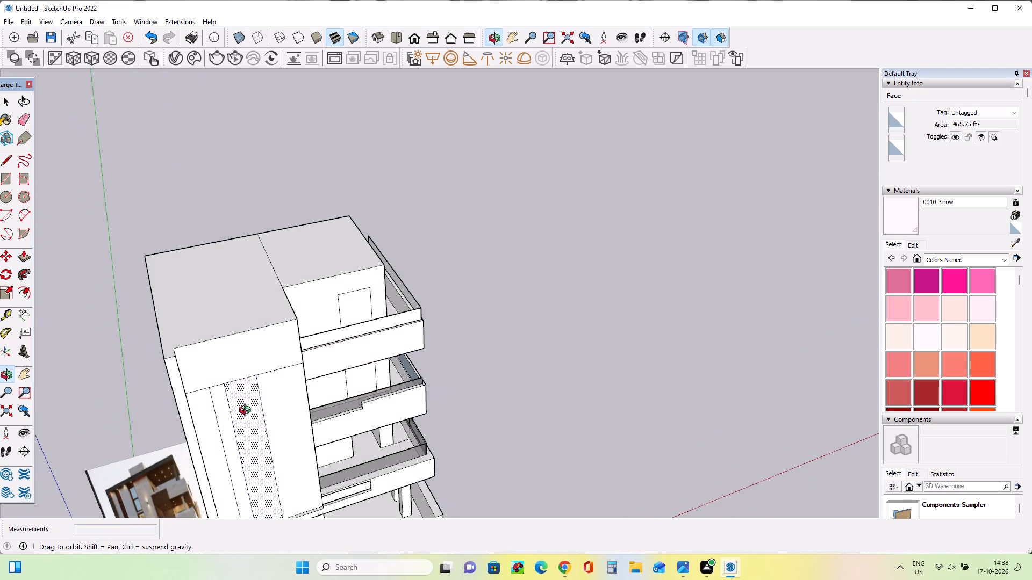
middle_click_drag(247, 411, 242, 431)
middle_click_drag(238, 454, 241, 412)
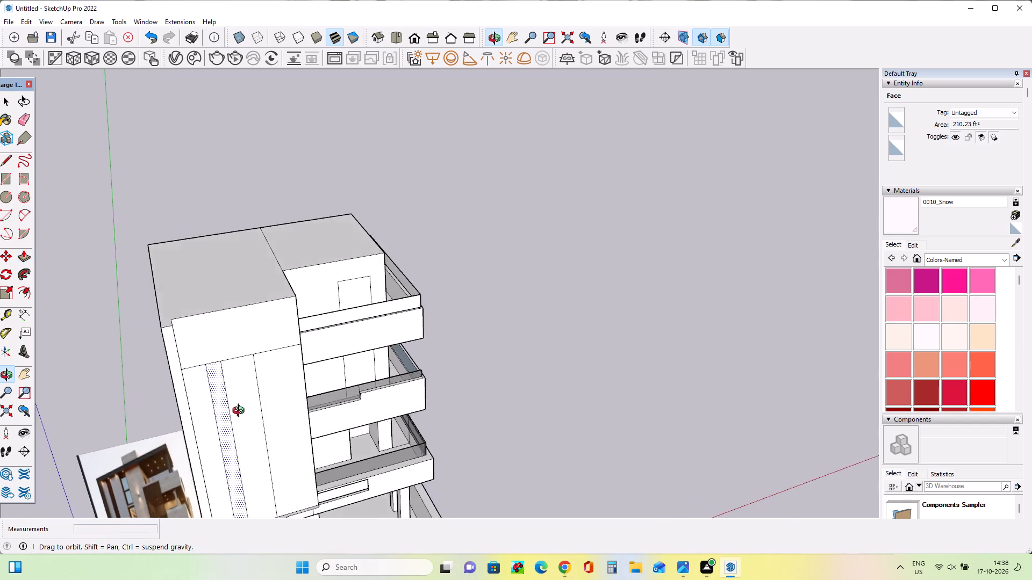
middle_click_drag(241, 412, 149, 453)
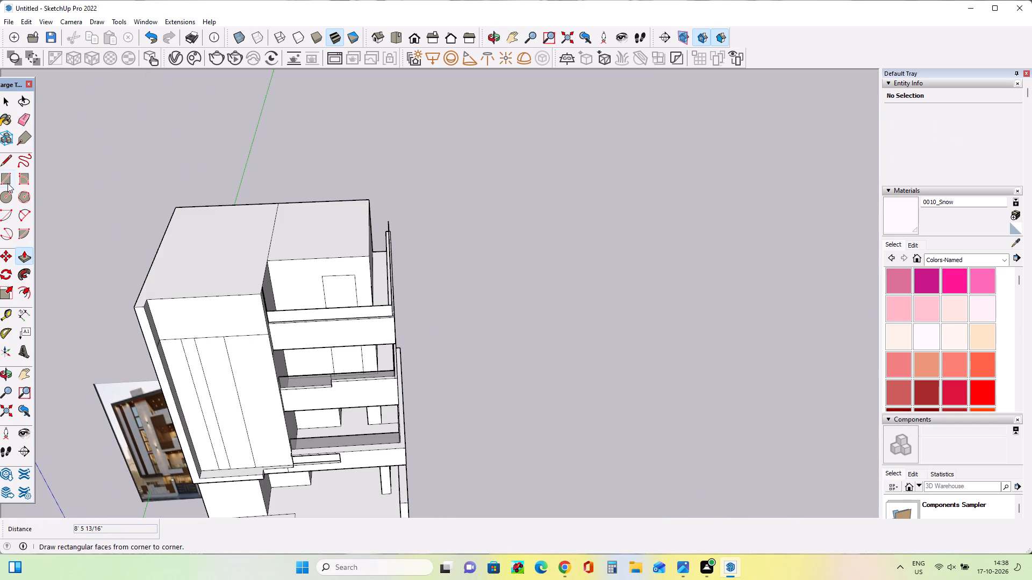
left_click(19, 257)
middle_click_drag(192, 350, 164, 363)
left_click(0, 173)
middle_click_drag(175, 329, 173, 306)
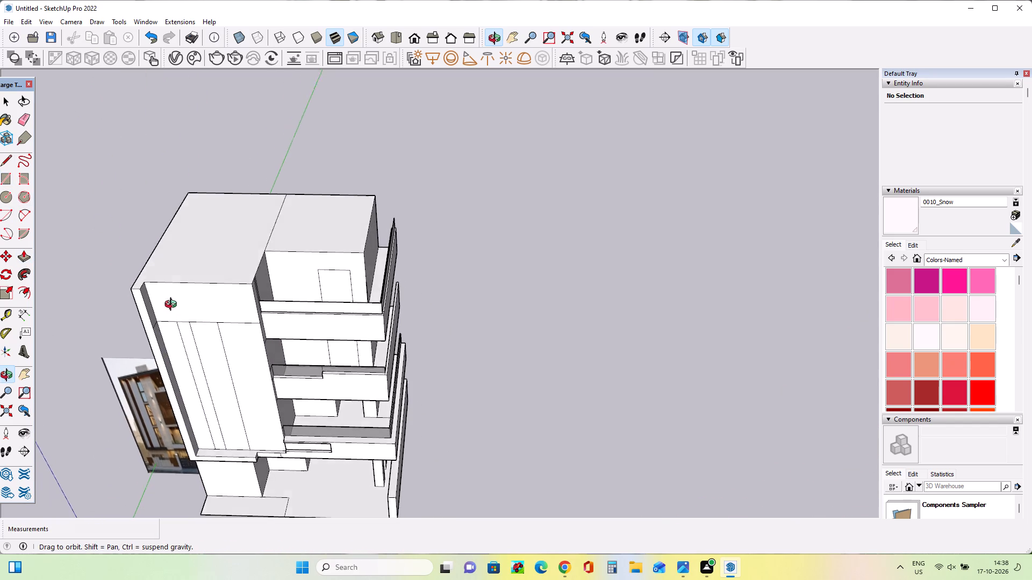
middle_click_drag(173, 306, 235, 302)
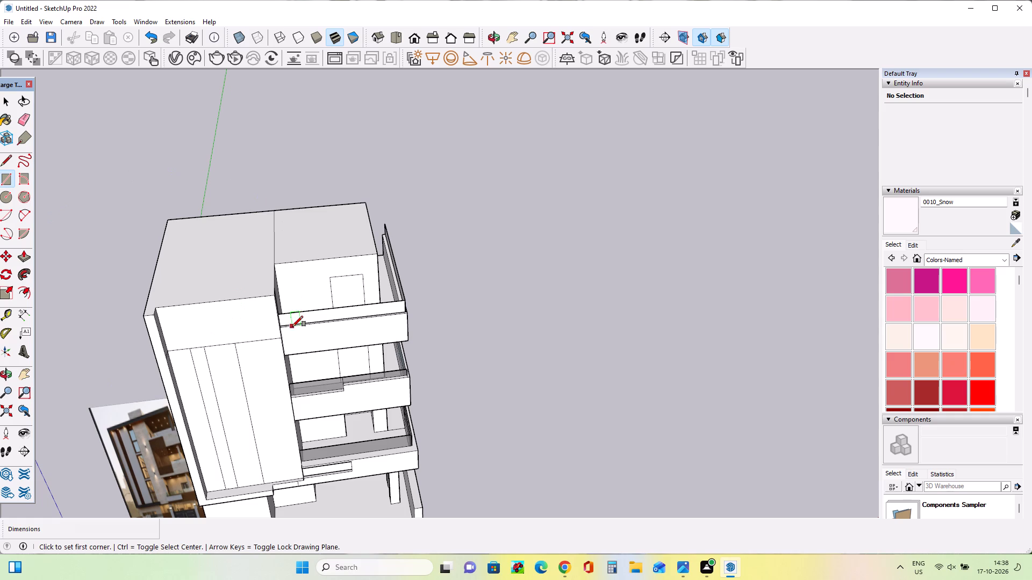
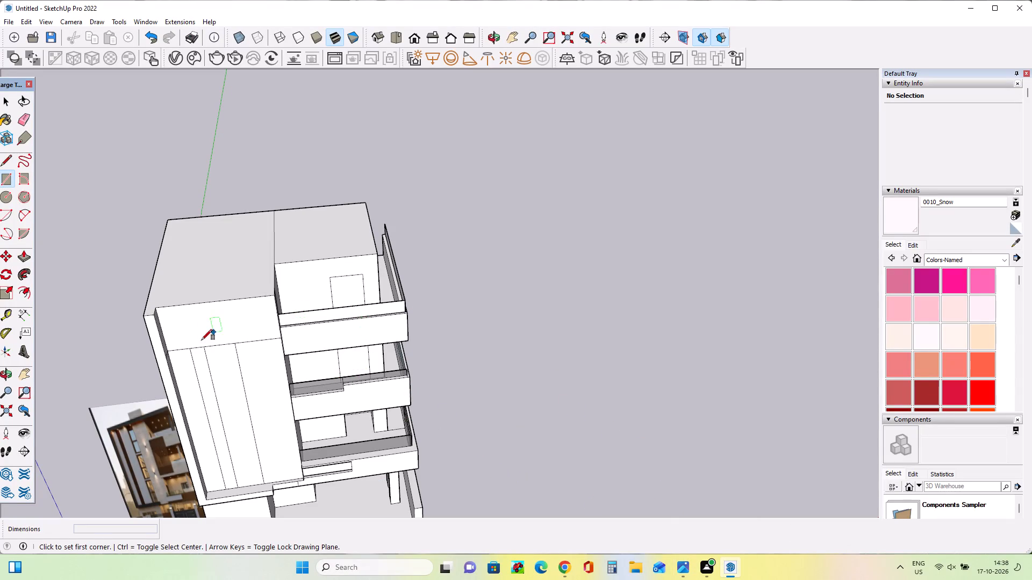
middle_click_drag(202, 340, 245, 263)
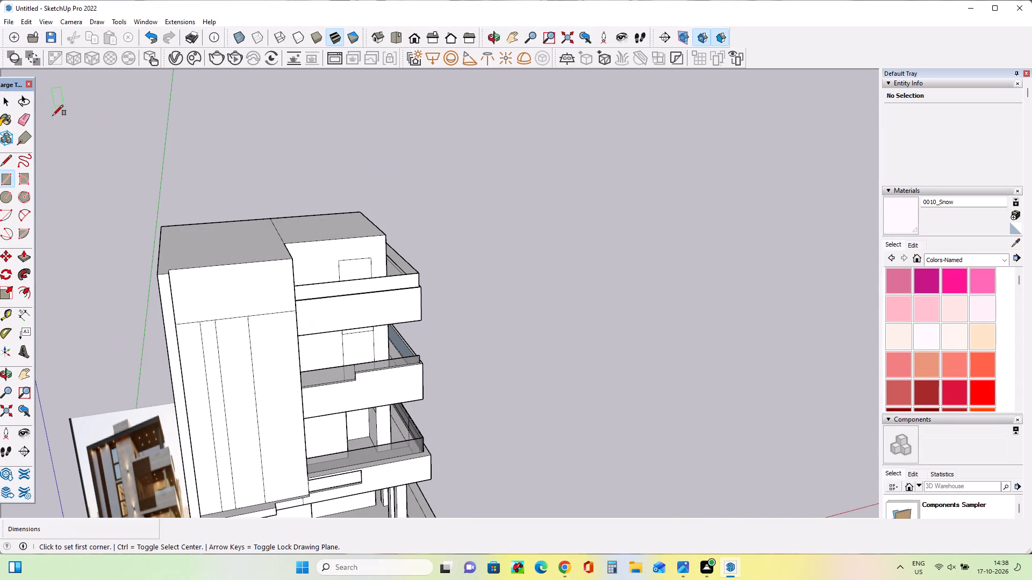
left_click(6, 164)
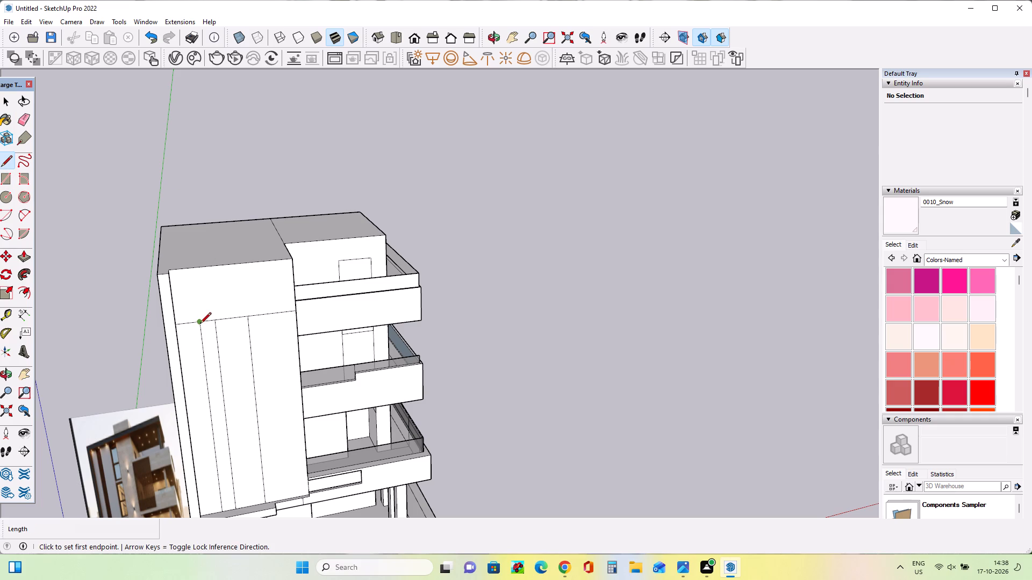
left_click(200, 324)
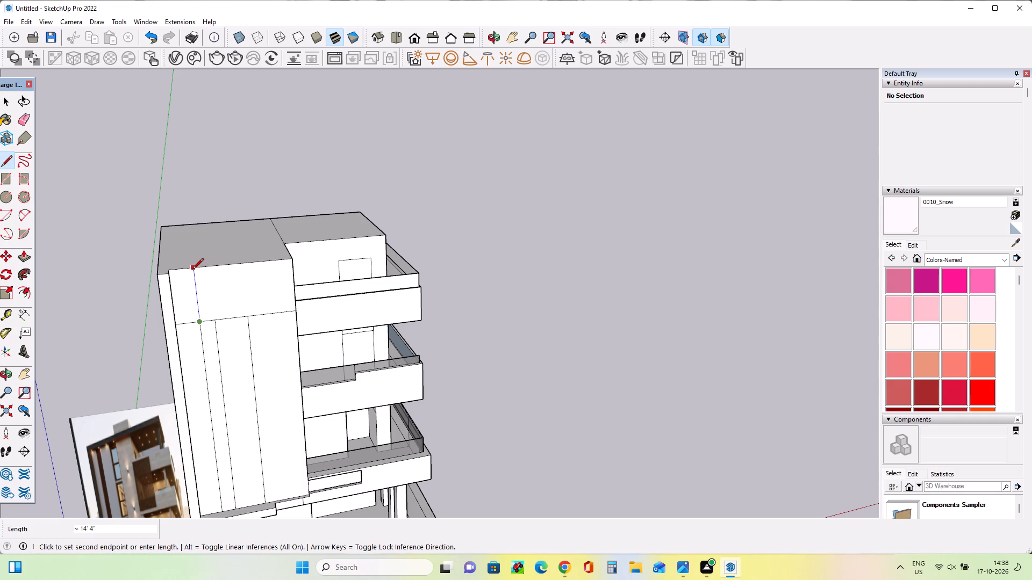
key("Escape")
Divide the frame's inner side face near its top and Push/Pull that piece about 30' 7/16" across the facade as a top band.
middle_click_drag(178, 283, 74, 307)
scroll(142, 277, "up", 8)
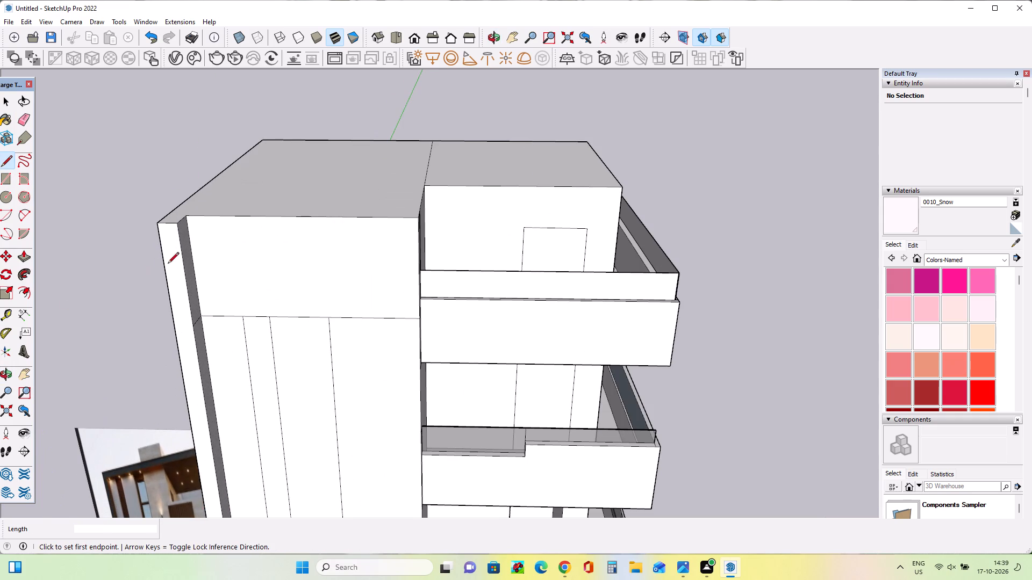
left_click(182, 246)
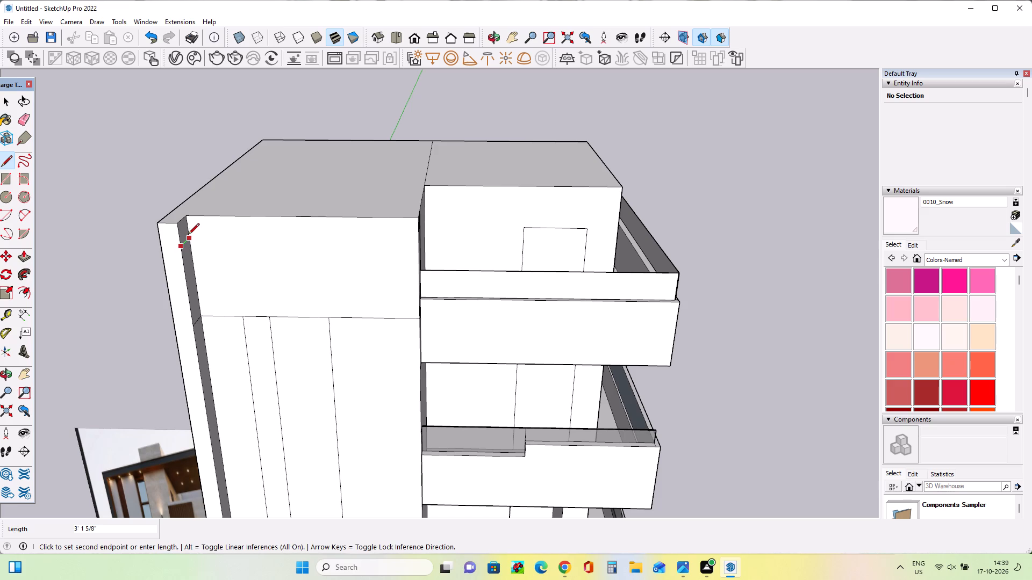
left_click(188, 235)
middle_click_drag(253, 279, 234, 291)
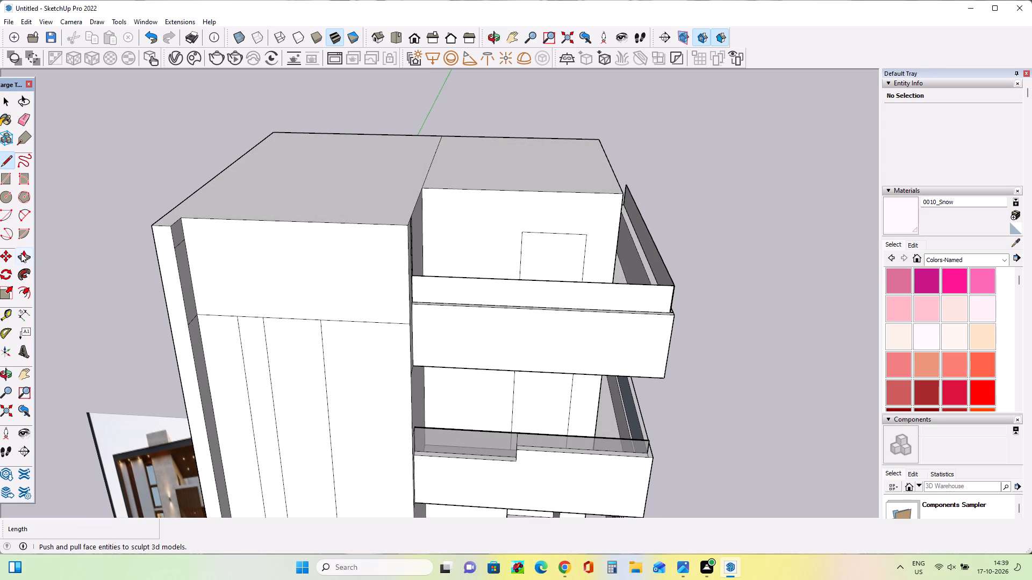
left_click(21, 253)
left_click(180, 235)
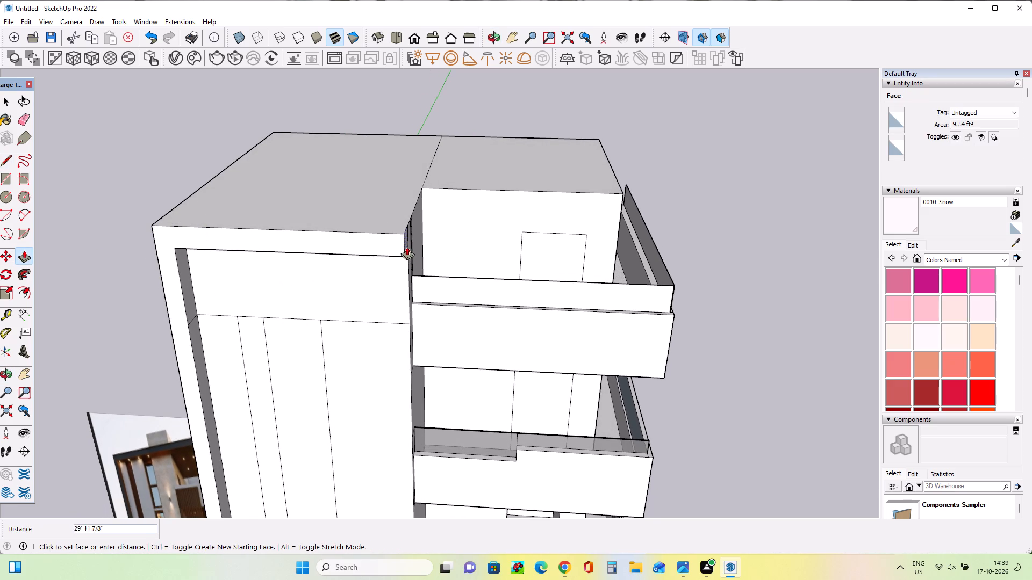
left_click(407, 247)
Extend the three vertical strip lines about 11' 3 1/2" up the front wall to the underside of the frame's top band.
middle_click_drag(359, 327, 410, 249)
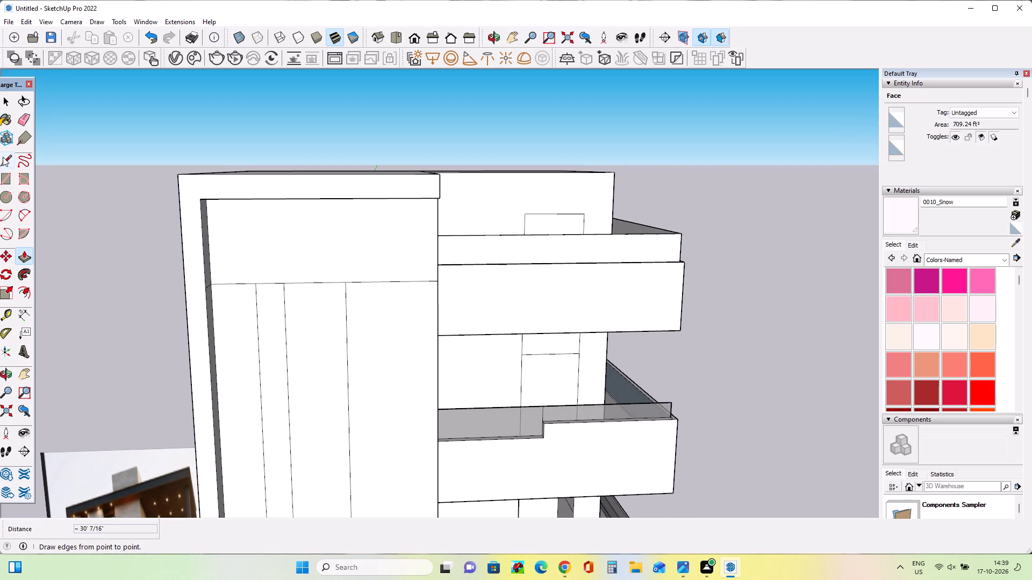
left_click(4, 158)
scroll(270, 301, "down", 8)
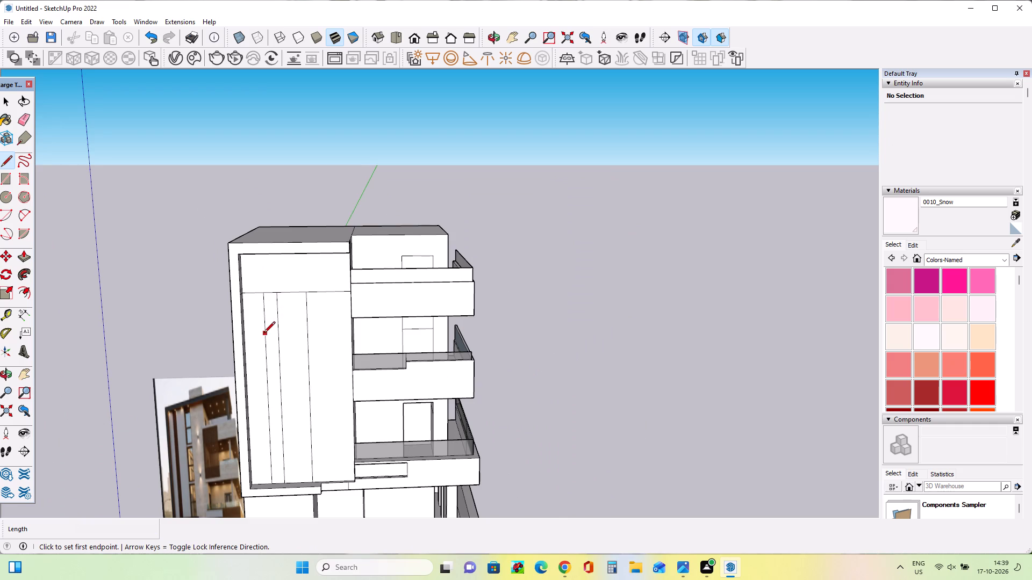
scroll(264, 334, "up", 3)
left_click(263, 276)
middle_click_drag(262, 249, 259, 209)
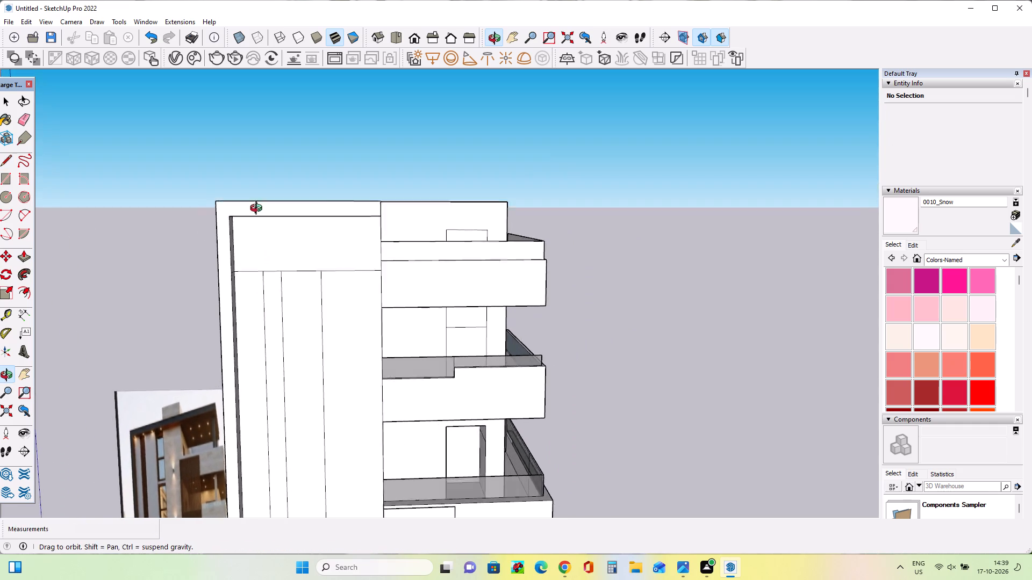
middle_click_drag(259, 209, 273, 164)
left_click(273, 194)
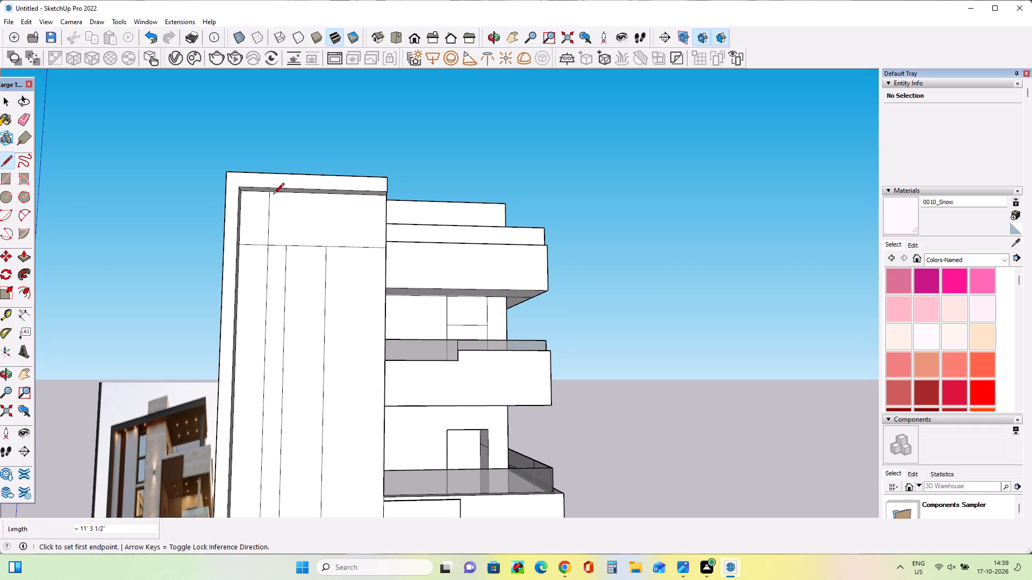
middle_click_drag(283, 285, 289, 295)
left_click(289, 247)
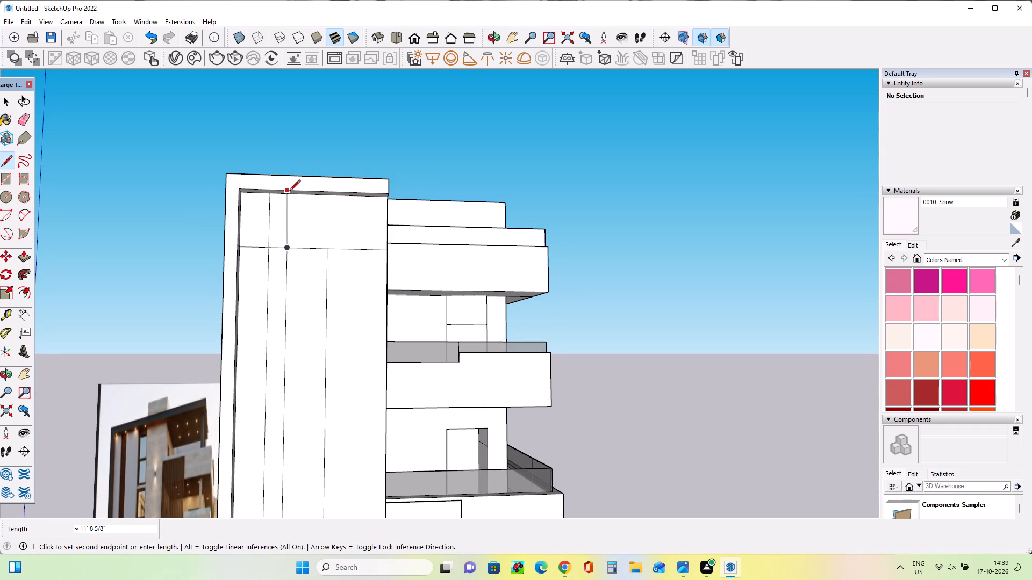
left_click(290, 195)
middle_click_drag(322, 289, 326, 318)
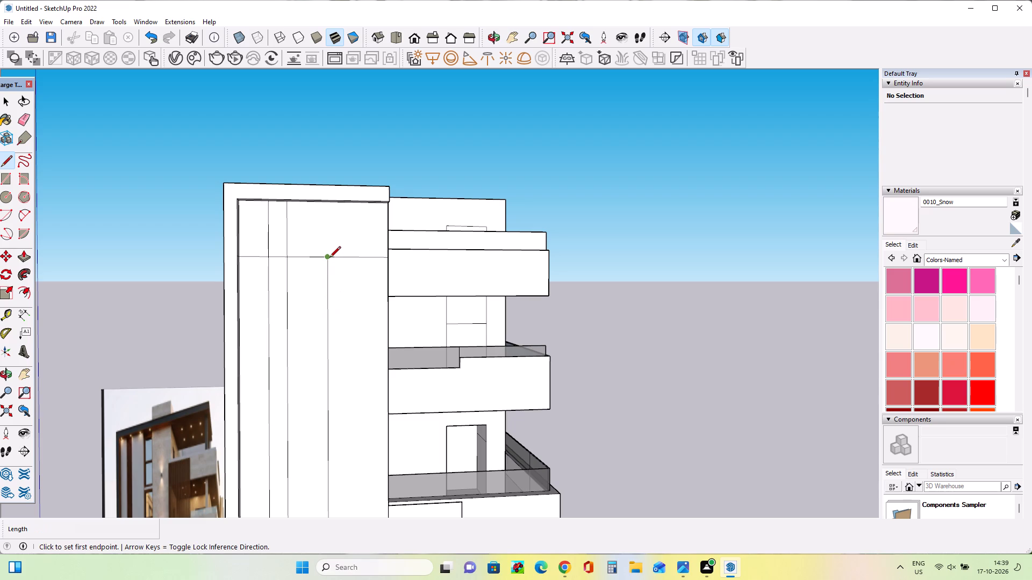
left_click(329, 258)
left_click(330, 205)
Erase all segments of the horizontal line crossing the vertical strips on the upper front wall.
middle_click_drag(377, 320, 402, 334)
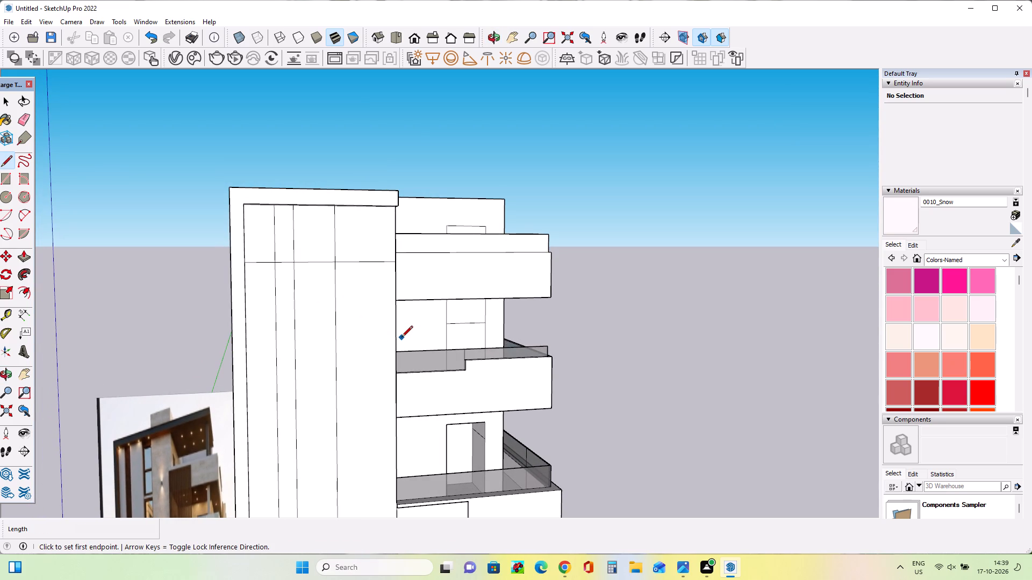
middle_click_drag(395, 337, 358, 320)
middle_click_drag(398, 325, 408, 346)
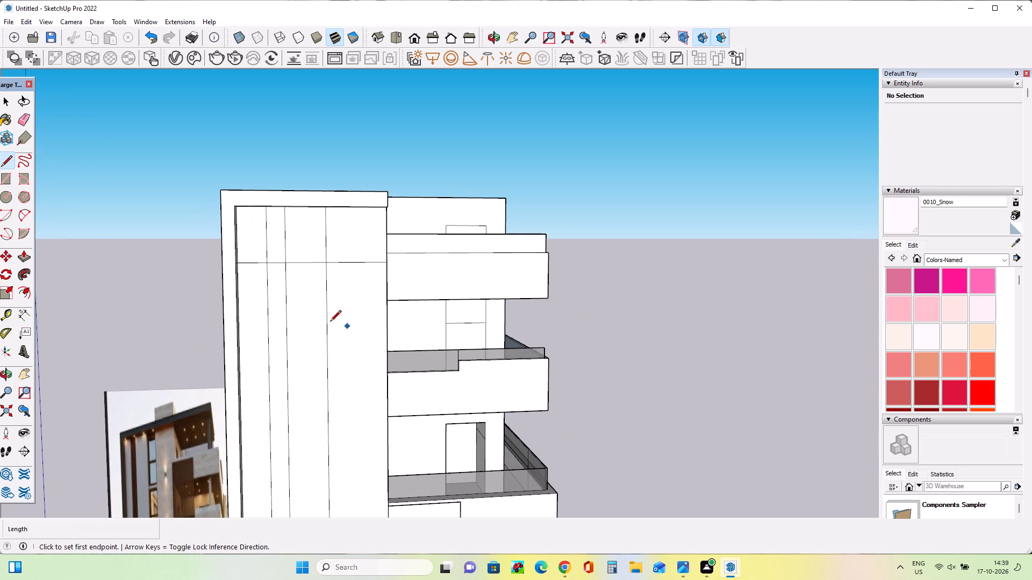
scroll(330, 322, "down", 3)
middle_click_drag(330, 322, 331, 330)
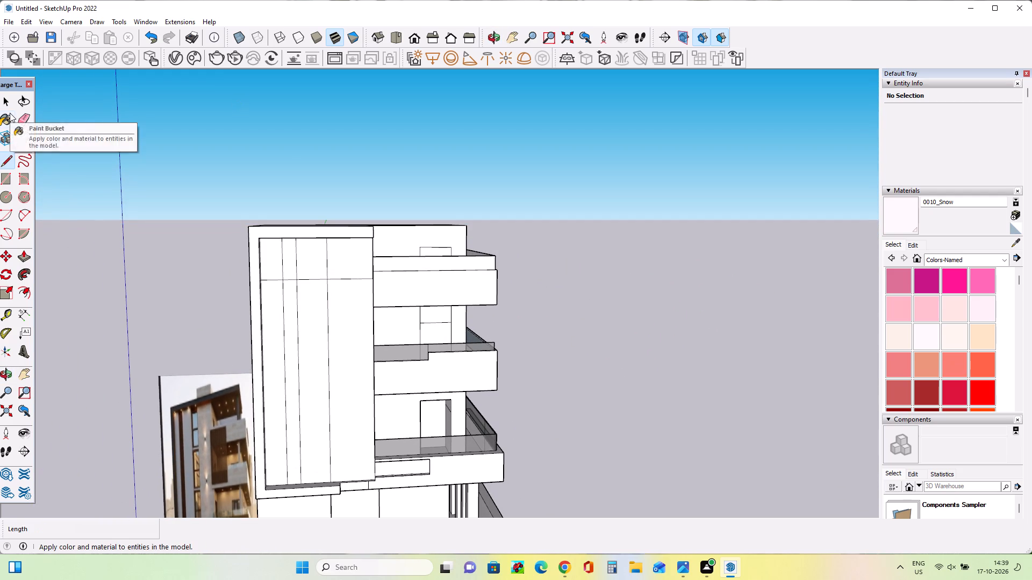
left_click(21, 120)
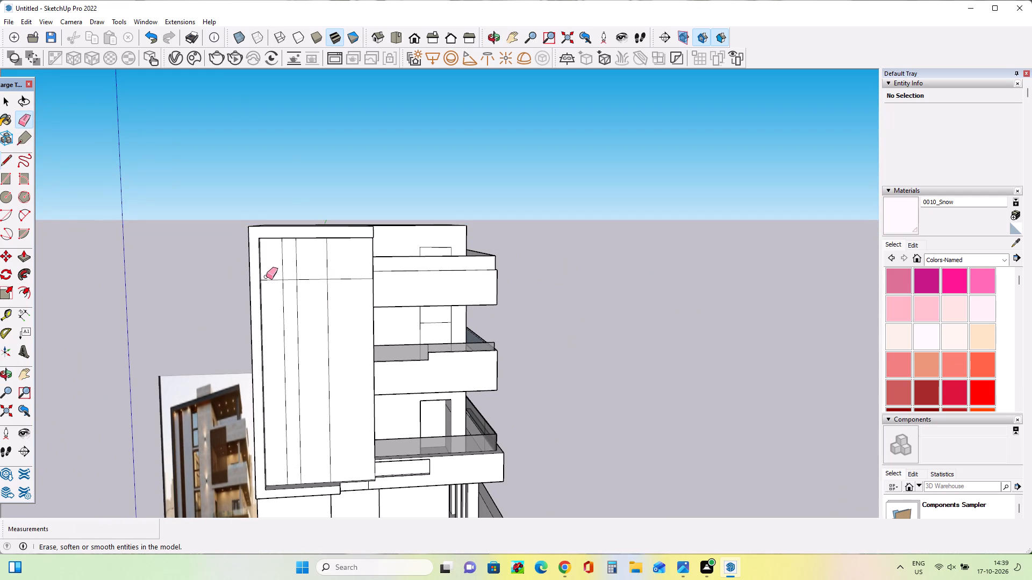
left_click(269, 278)
left_click(271, 279)
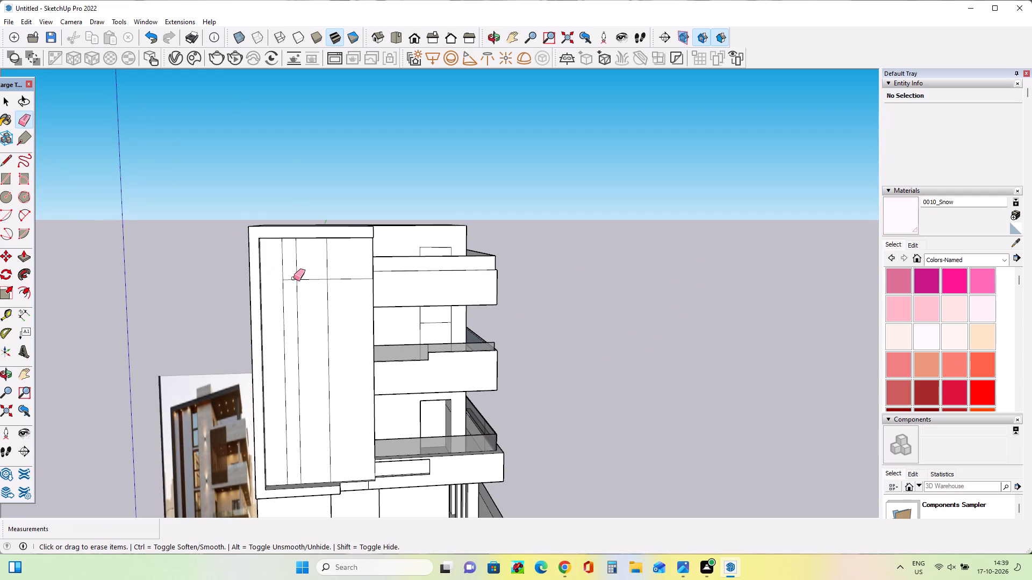
left_click(293, 278)
left_click(291, 280)
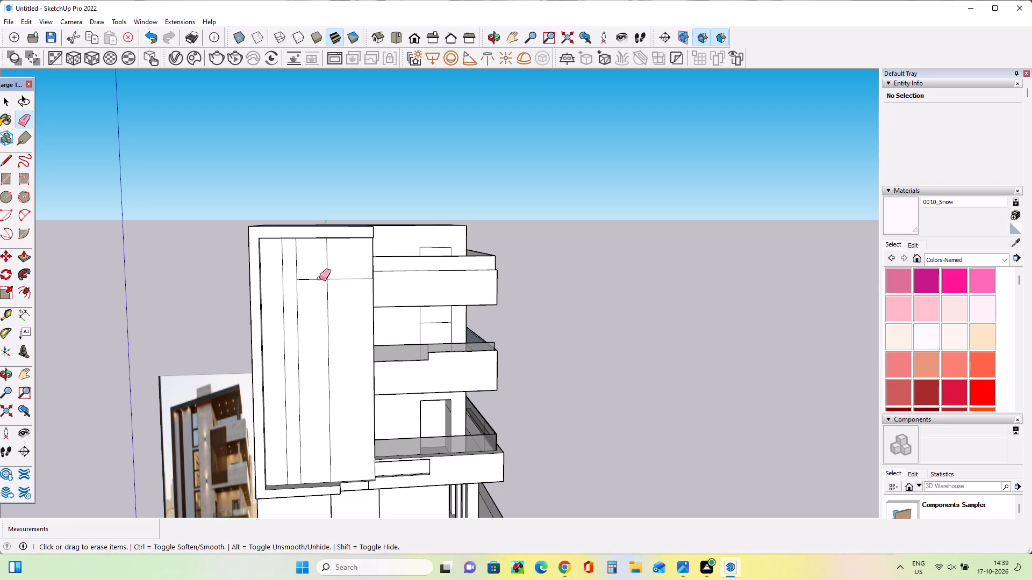
left_click(319, 280)
left_click(357, 279)
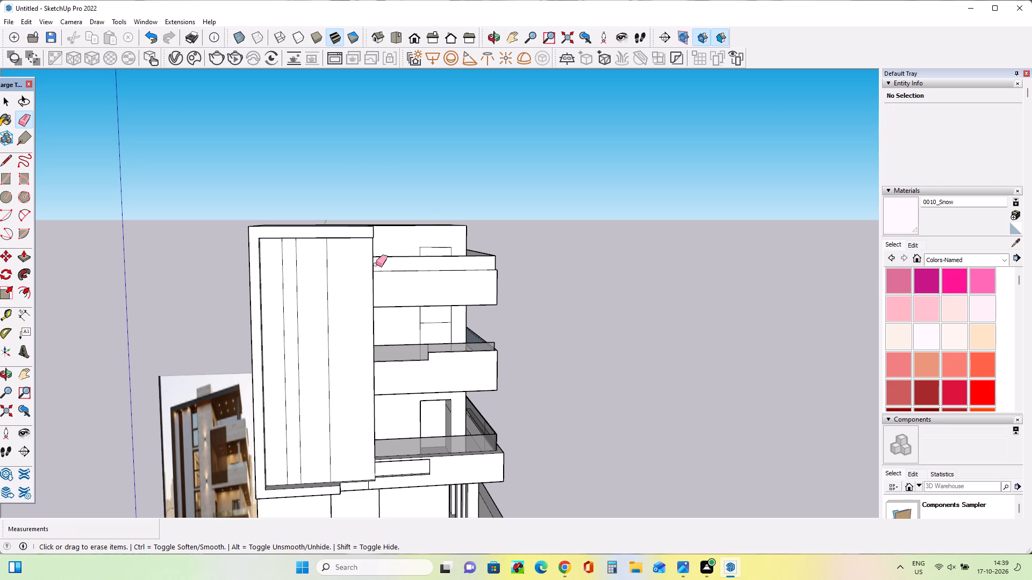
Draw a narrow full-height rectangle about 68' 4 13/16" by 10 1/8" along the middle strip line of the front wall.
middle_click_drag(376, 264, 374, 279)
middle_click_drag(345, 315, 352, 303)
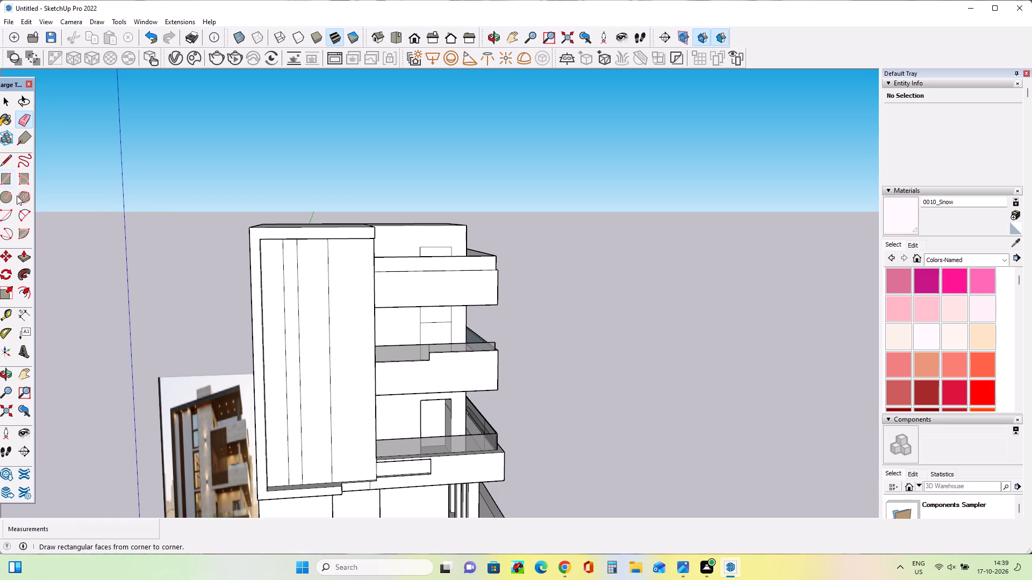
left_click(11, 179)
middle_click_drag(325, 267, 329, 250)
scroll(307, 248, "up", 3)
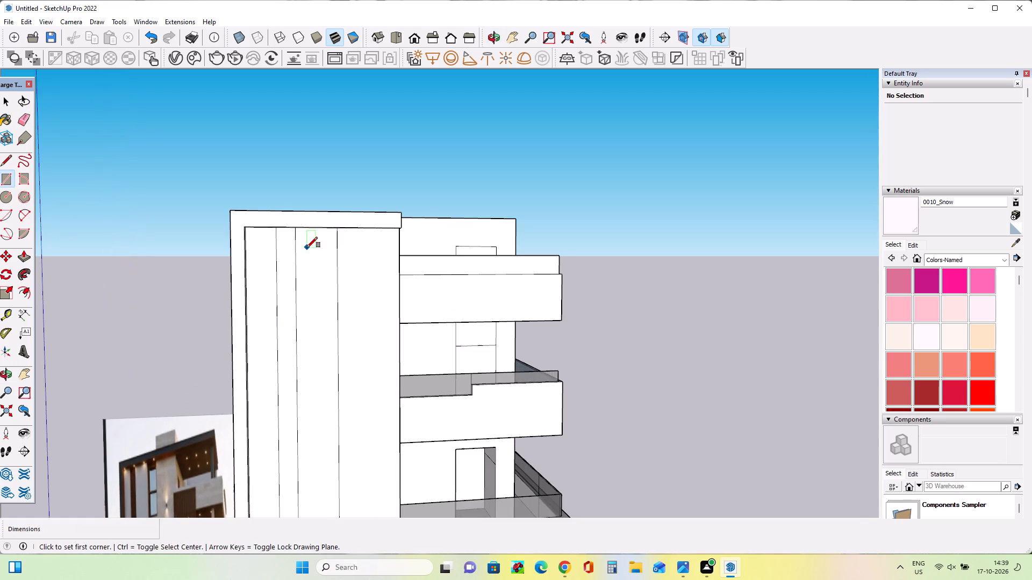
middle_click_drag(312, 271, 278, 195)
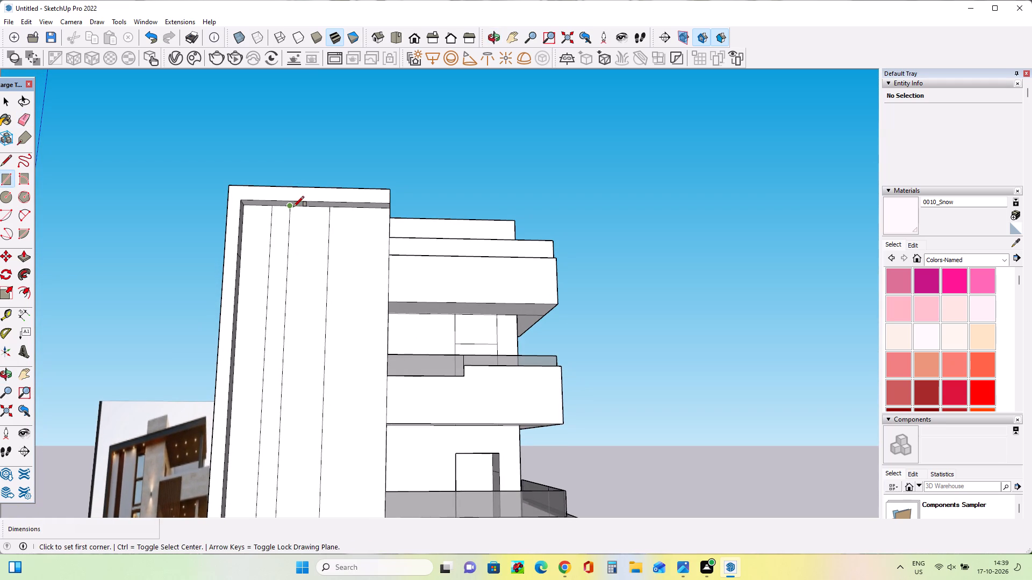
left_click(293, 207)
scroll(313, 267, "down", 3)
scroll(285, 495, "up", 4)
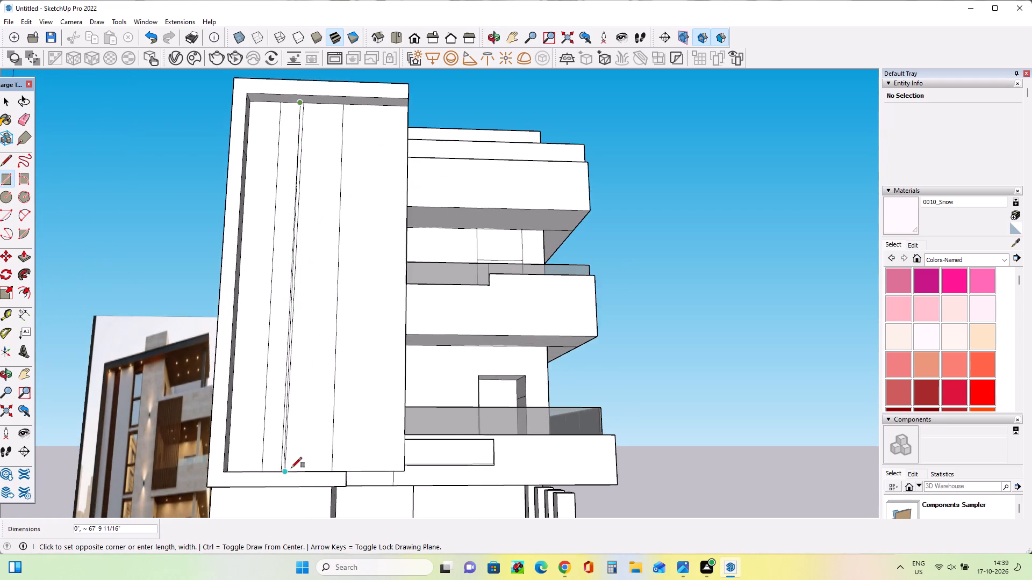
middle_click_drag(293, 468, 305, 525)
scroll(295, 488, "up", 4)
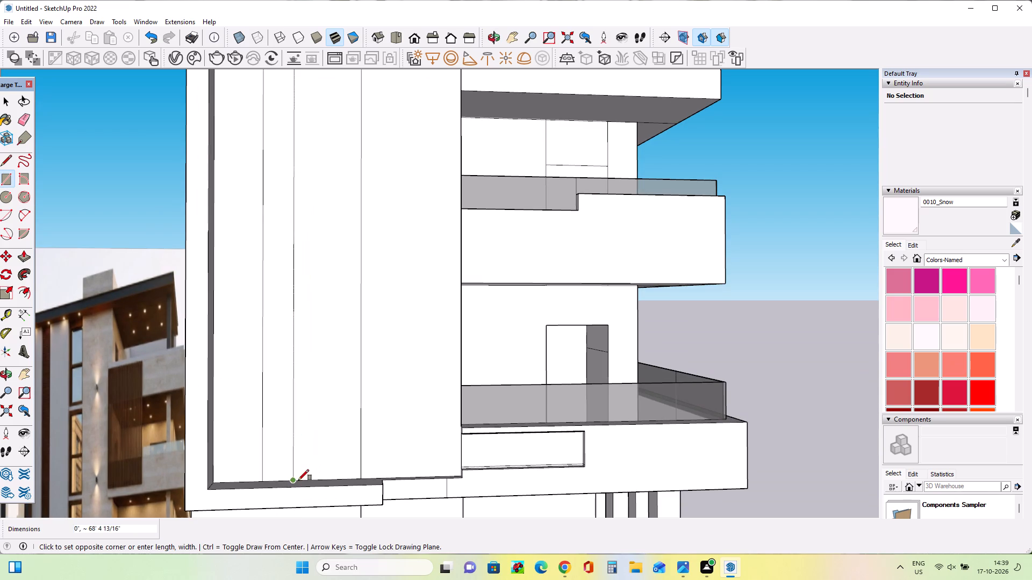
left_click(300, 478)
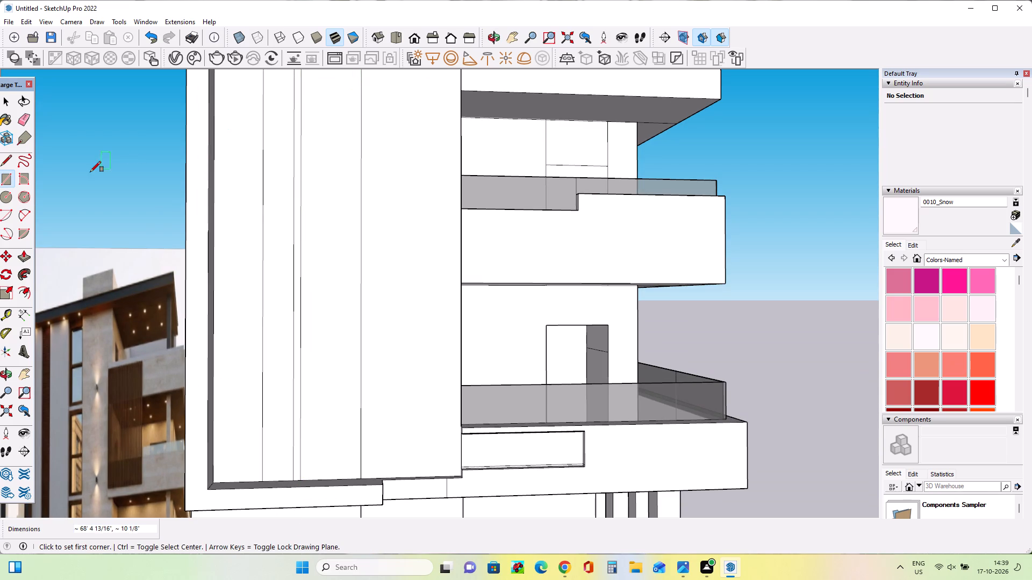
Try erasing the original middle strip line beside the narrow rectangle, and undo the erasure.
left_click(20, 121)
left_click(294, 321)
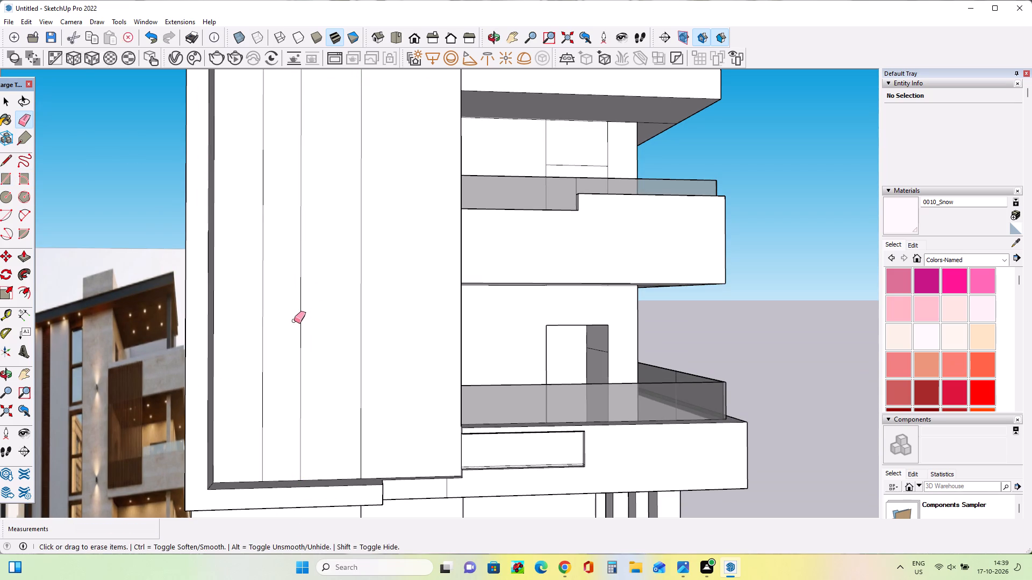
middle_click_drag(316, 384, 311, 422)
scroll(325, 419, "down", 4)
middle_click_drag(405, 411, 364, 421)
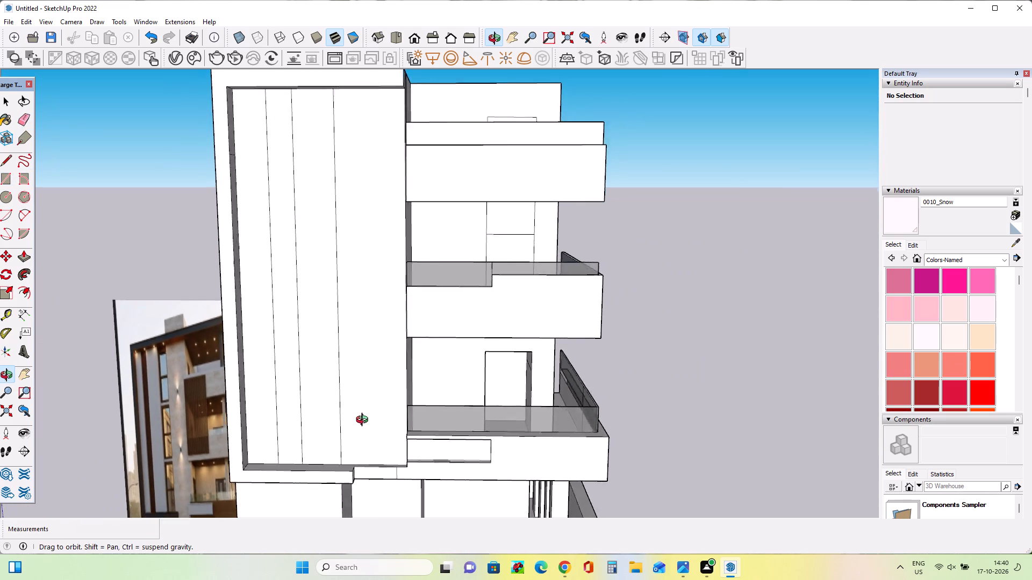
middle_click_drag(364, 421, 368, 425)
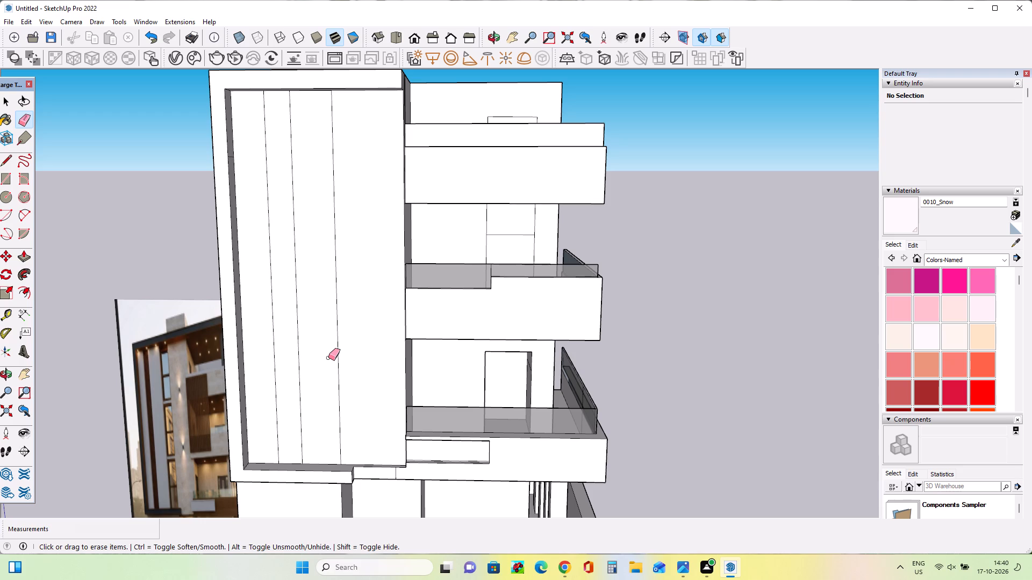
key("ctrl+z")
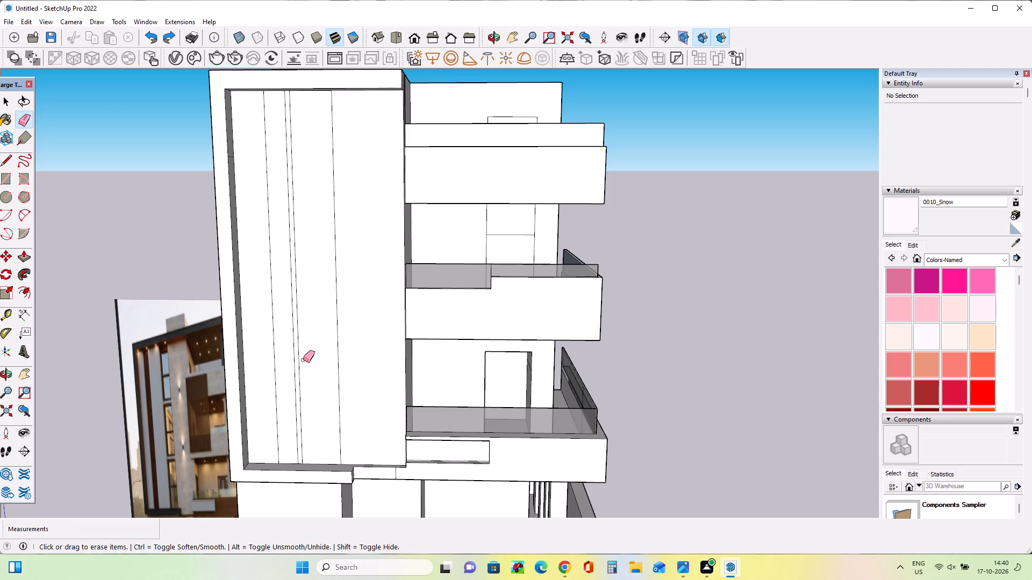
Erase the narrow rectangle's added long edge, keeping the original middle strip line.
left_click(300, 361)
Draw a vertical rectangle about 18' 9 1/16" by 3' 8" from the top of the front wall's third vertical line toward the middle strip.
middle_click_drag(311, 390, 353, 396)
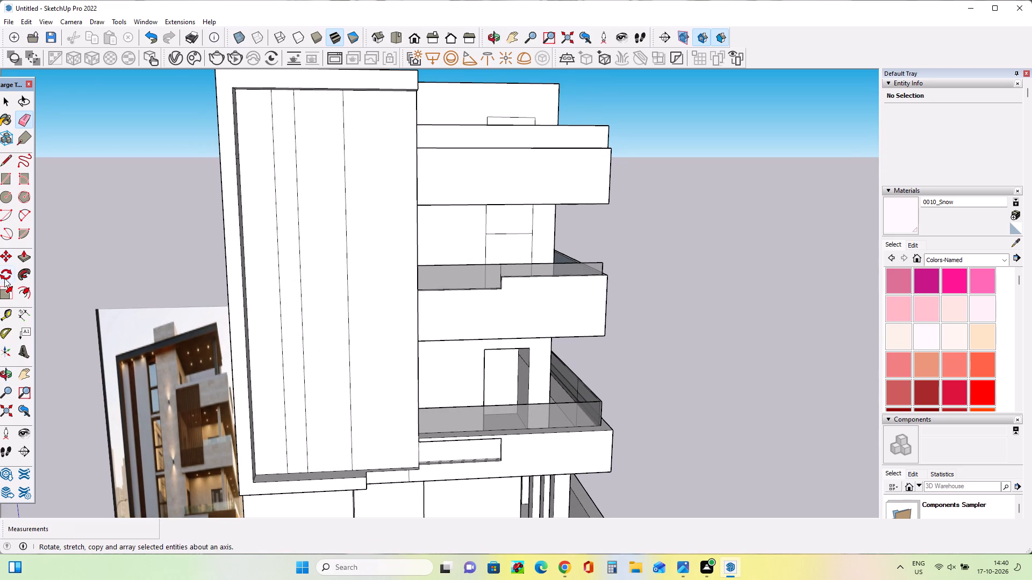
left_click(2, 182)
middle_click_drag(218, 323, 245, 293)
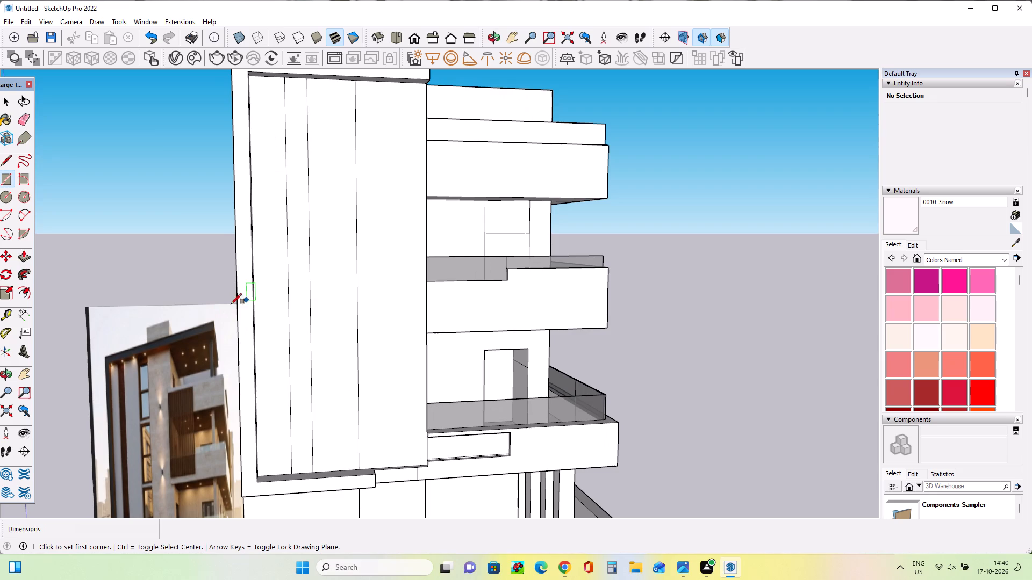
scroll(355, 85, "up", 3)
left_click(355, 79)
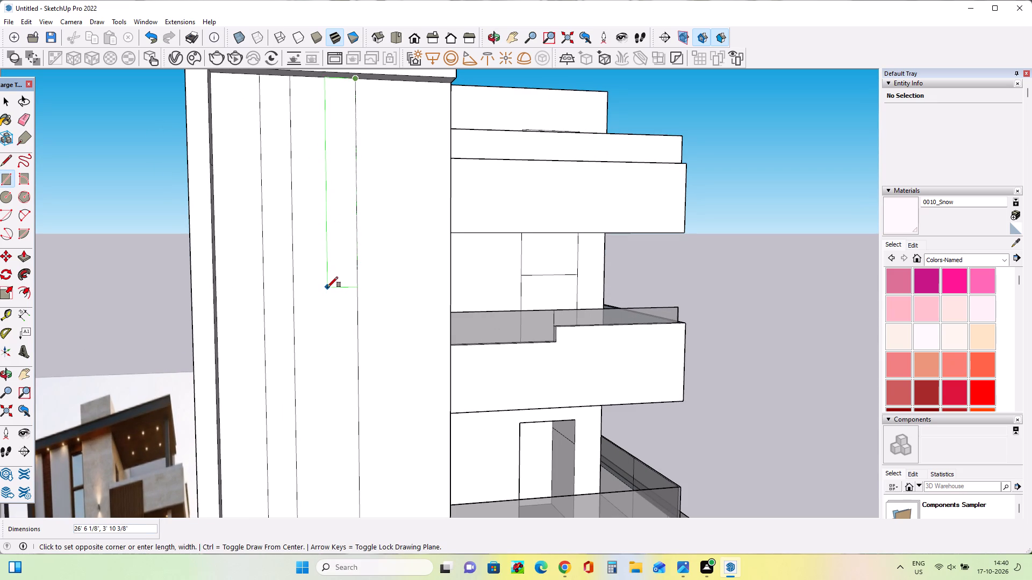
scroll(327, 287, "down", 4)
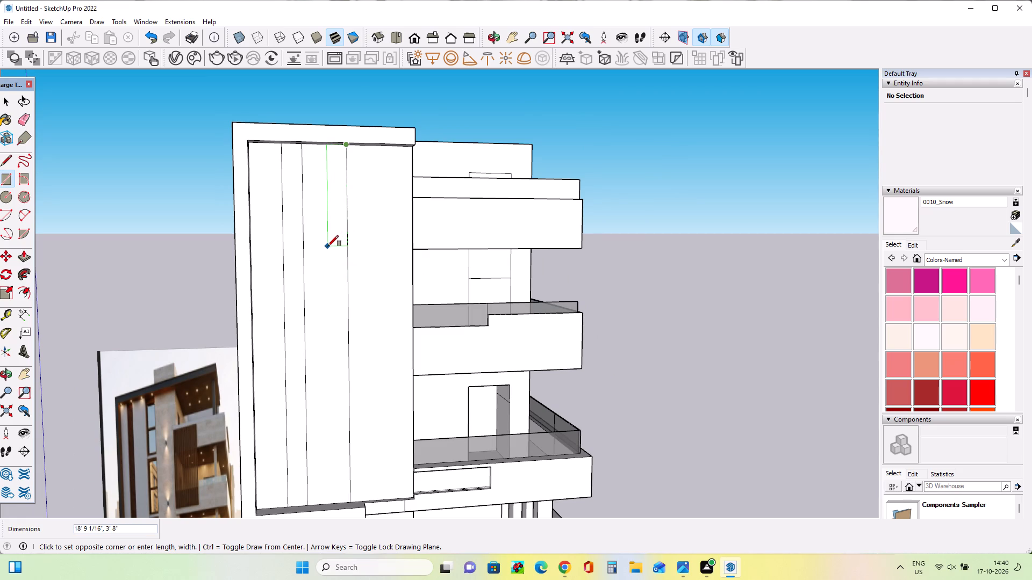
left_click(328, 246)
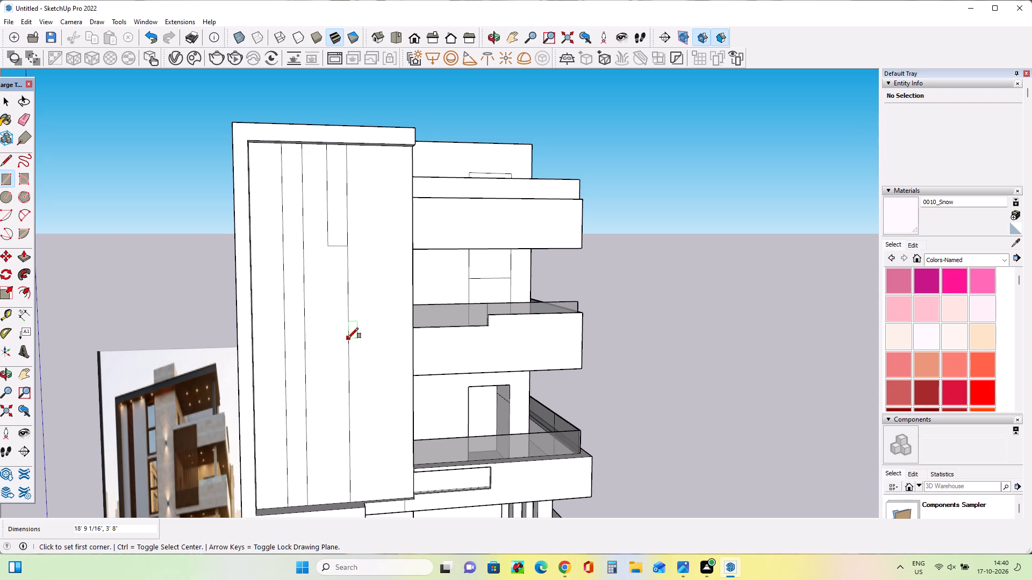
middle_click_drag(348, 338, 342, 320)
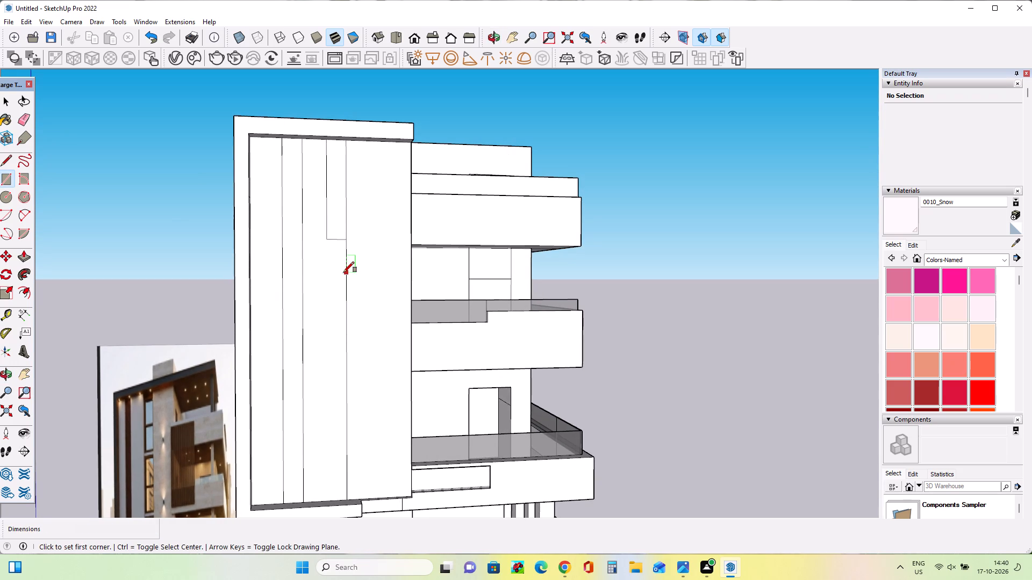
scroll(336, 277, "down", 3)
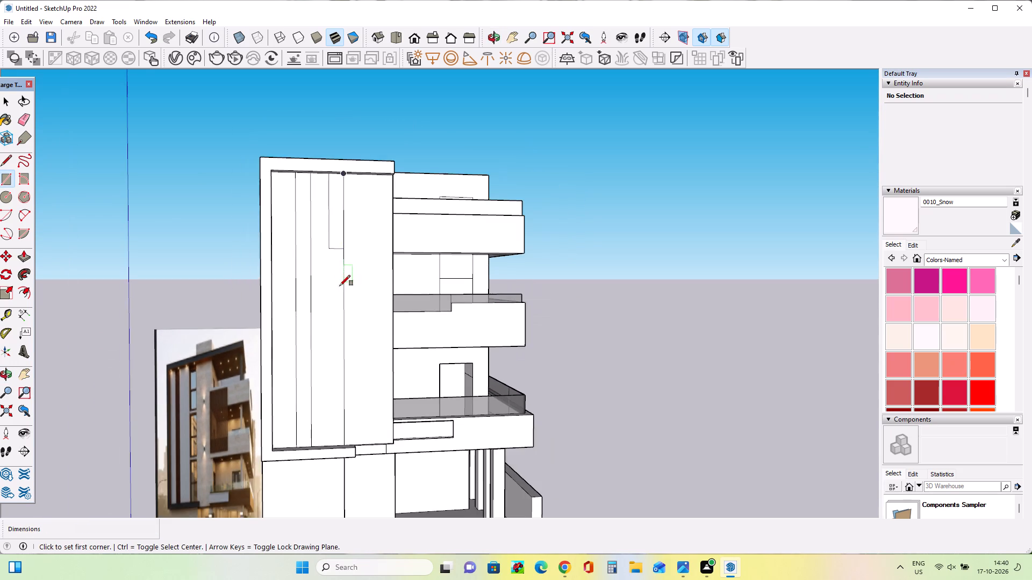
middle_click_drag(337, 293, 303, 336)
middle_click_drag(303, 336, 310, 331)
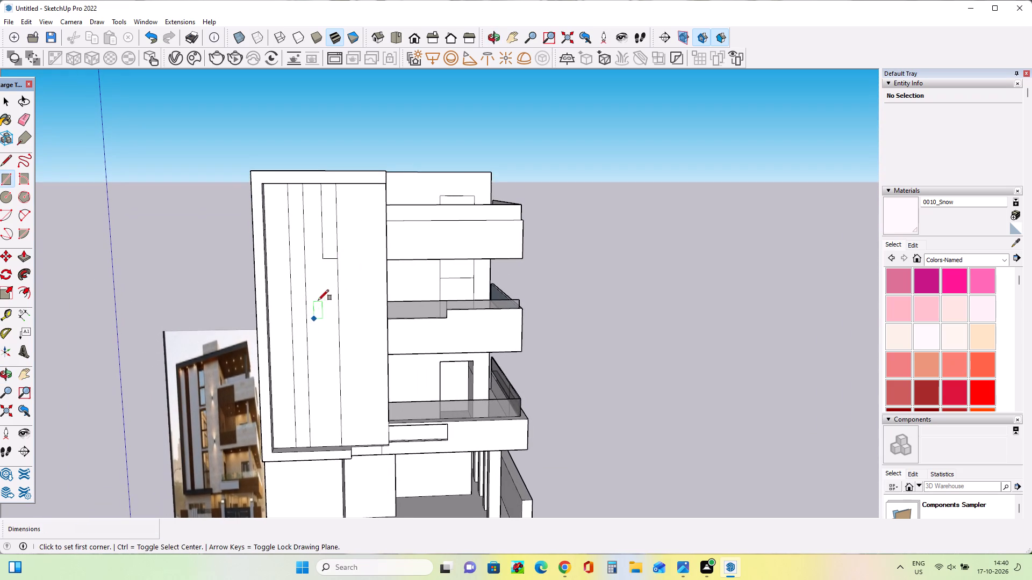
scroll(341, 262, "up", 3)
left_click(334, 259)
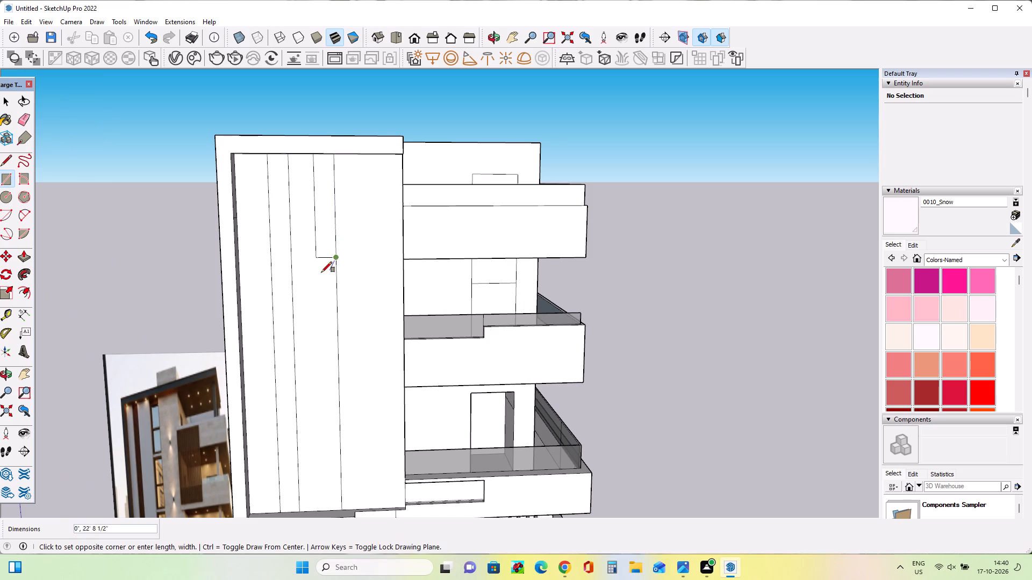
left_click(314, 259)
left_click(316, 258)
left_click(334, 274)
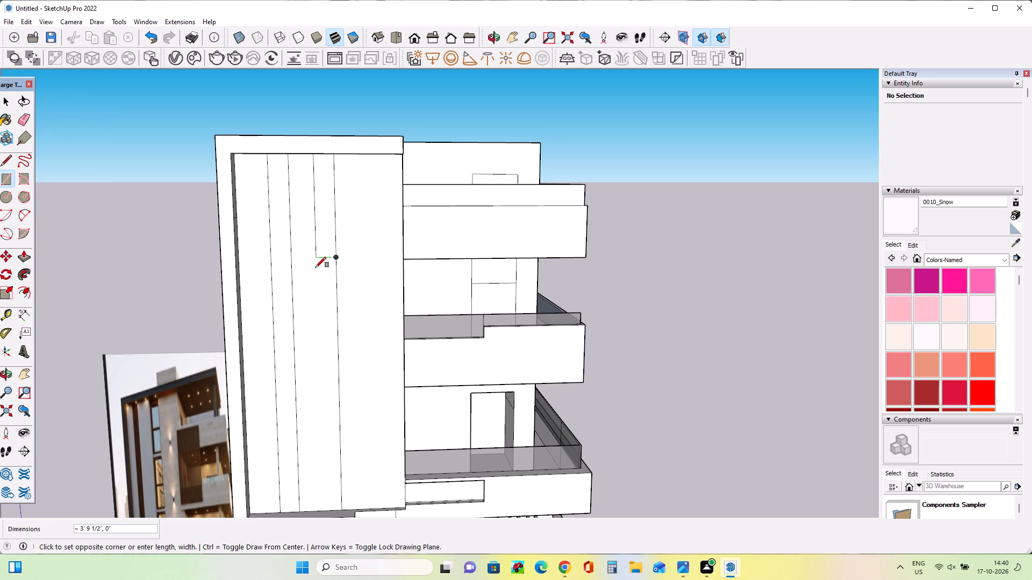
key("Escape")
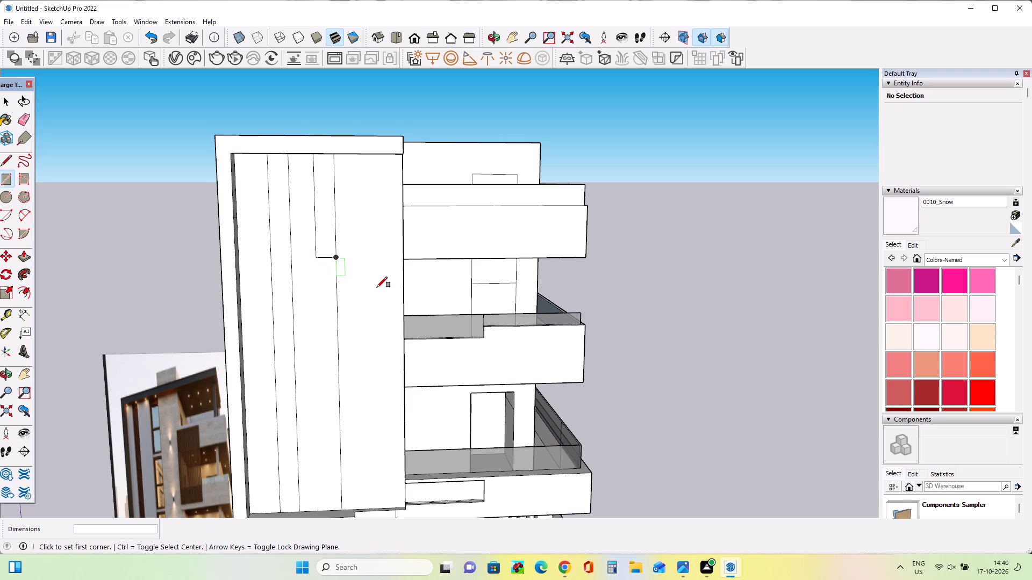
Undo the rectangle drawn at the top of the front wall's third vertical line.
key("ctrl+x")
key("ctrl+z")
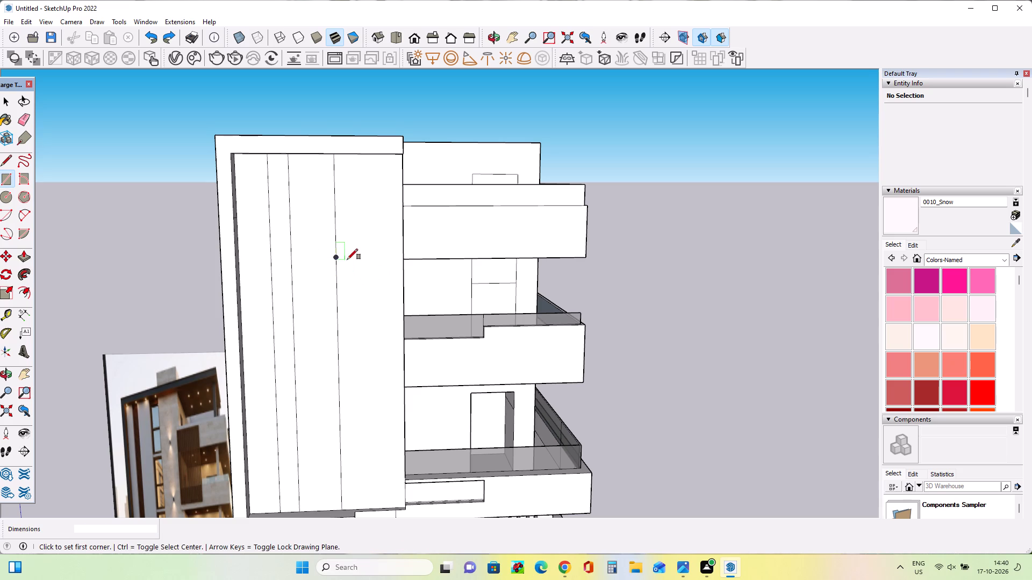
Draw a vertical rectangle about 19' 4 15/16" by 3' 7 3/4" from the top of the third vertical line toward the middle strip.
middle_click_drag(335, 251, 339, 159)
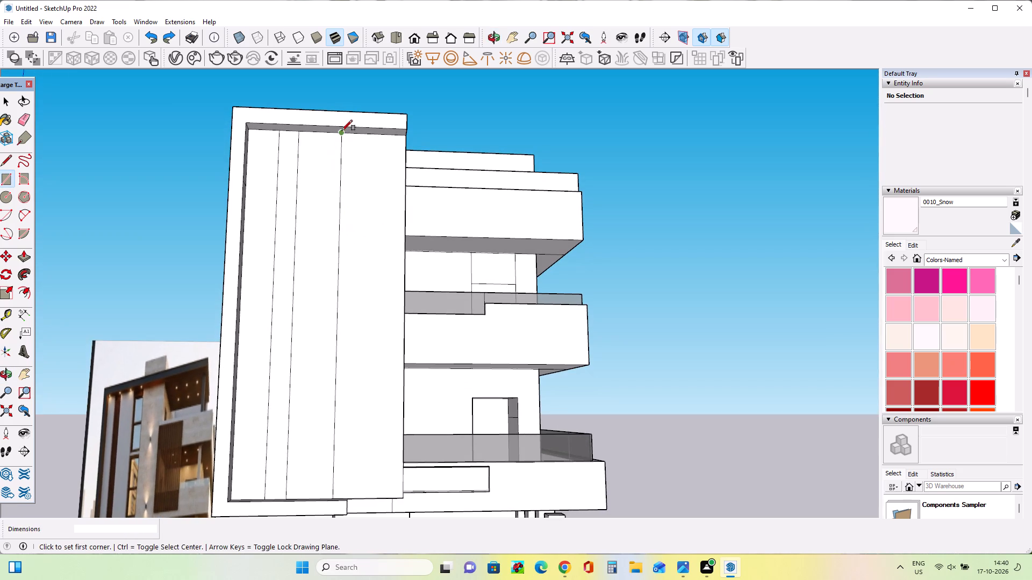
left_click(341, 131)
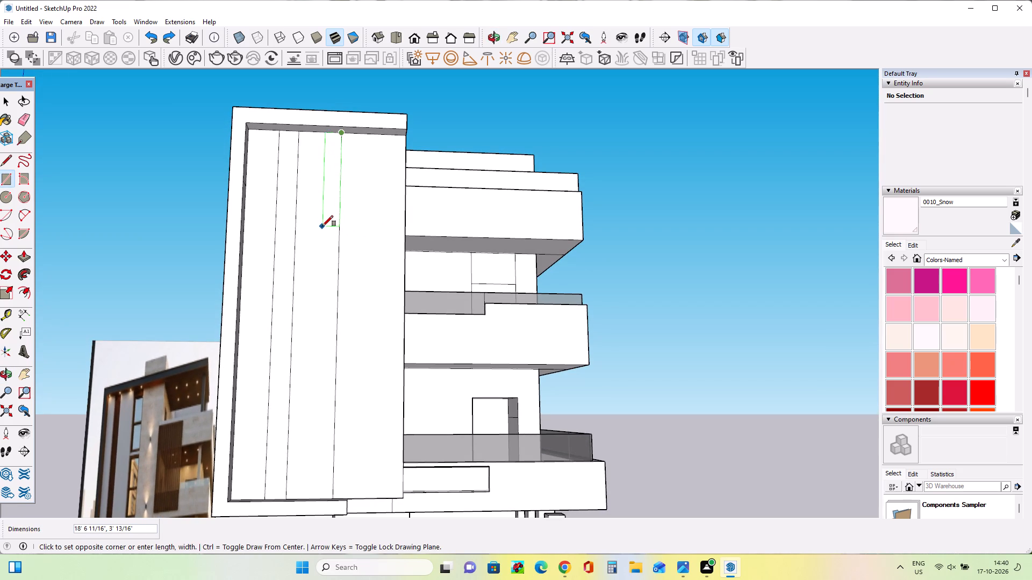
left_click(320, 230)
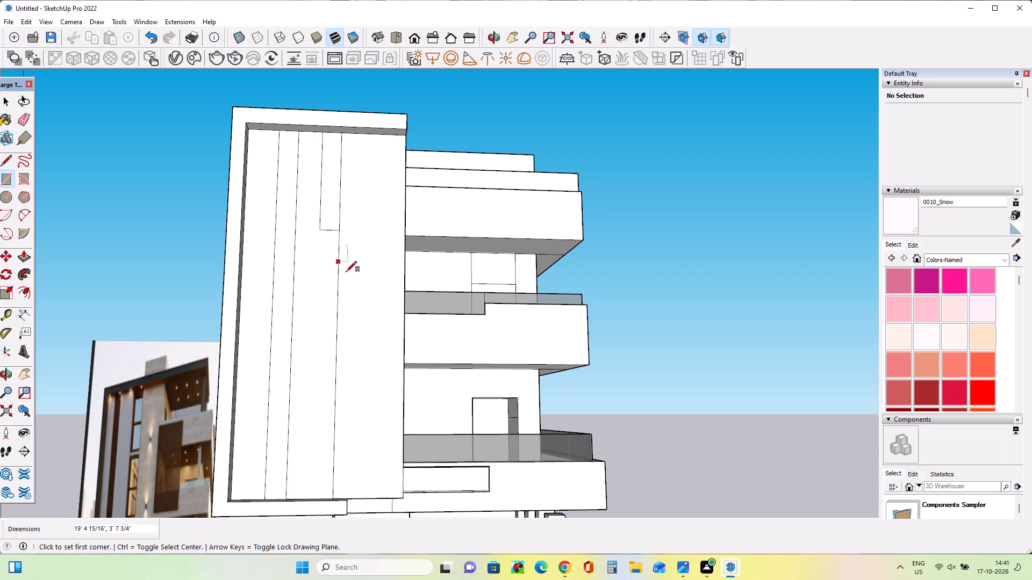
Examine the tall window strip and its horizontal divisions on the reference photo against the front wall.
middle_click_drag(353, 286, 388, 408)
middle_click_drag(310, 331, 333, 340)
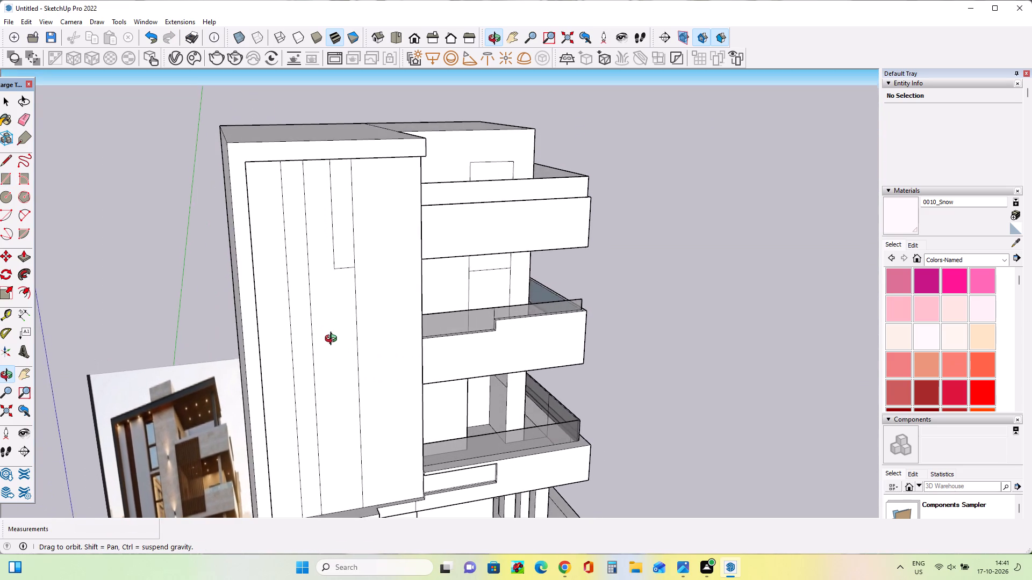
middle_click_drag(333, 340, 297, 363)
middle_click_drag(338, 336, 338, 289)
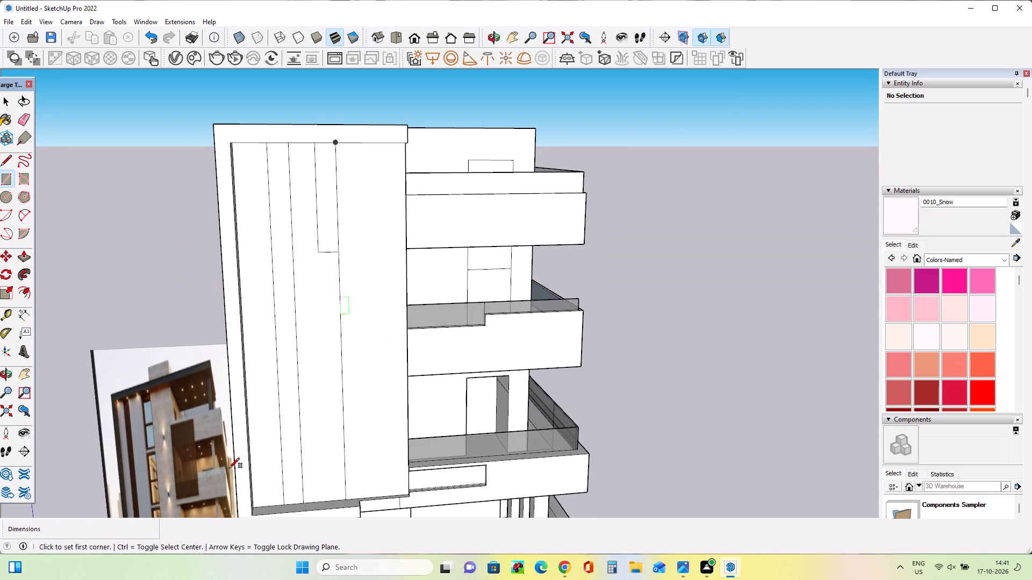
scroll(178, 510, "up", 10)
scroll(153, 483, "down", 1)
scroll(153, 483, "up", 1)
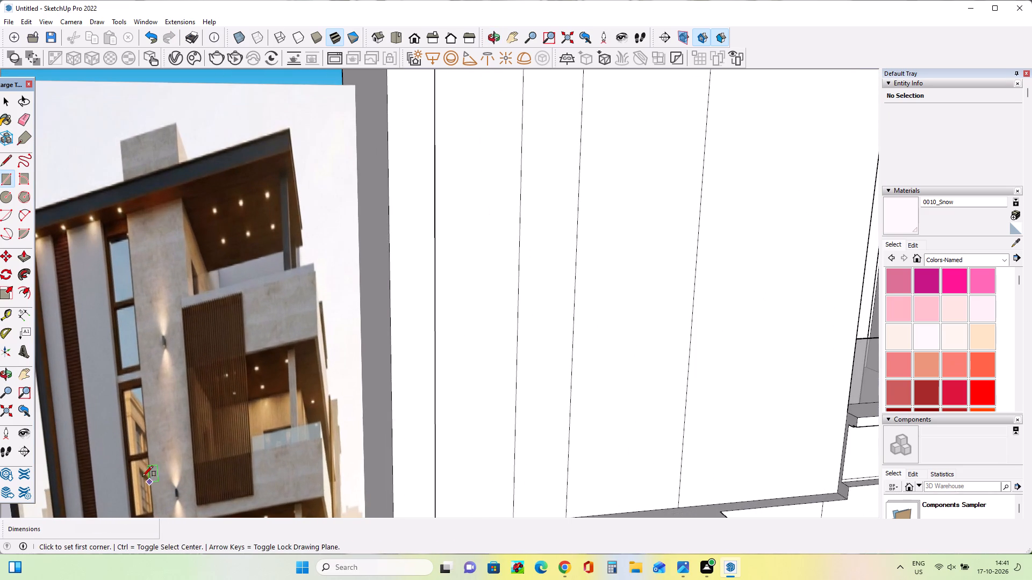
scroll(123, 455, "up", 4)
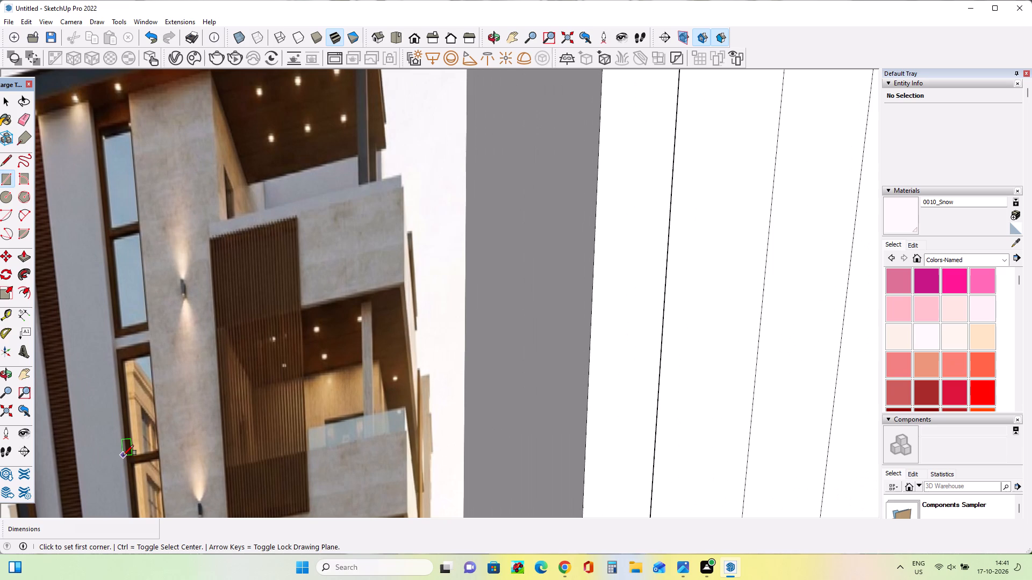
scroll(123, 455, "down", 10)
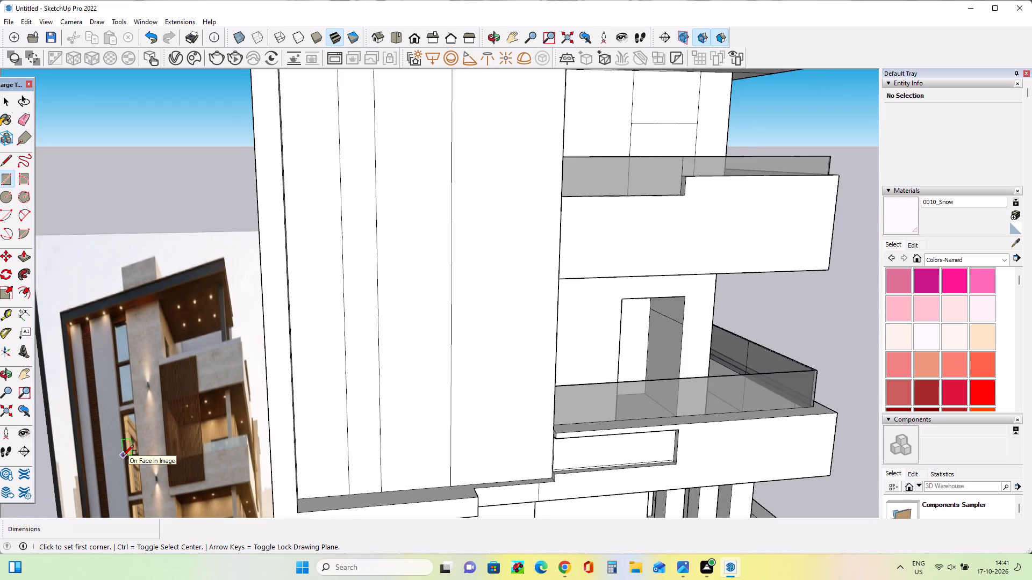
scroll(123, 455, "down", 4)
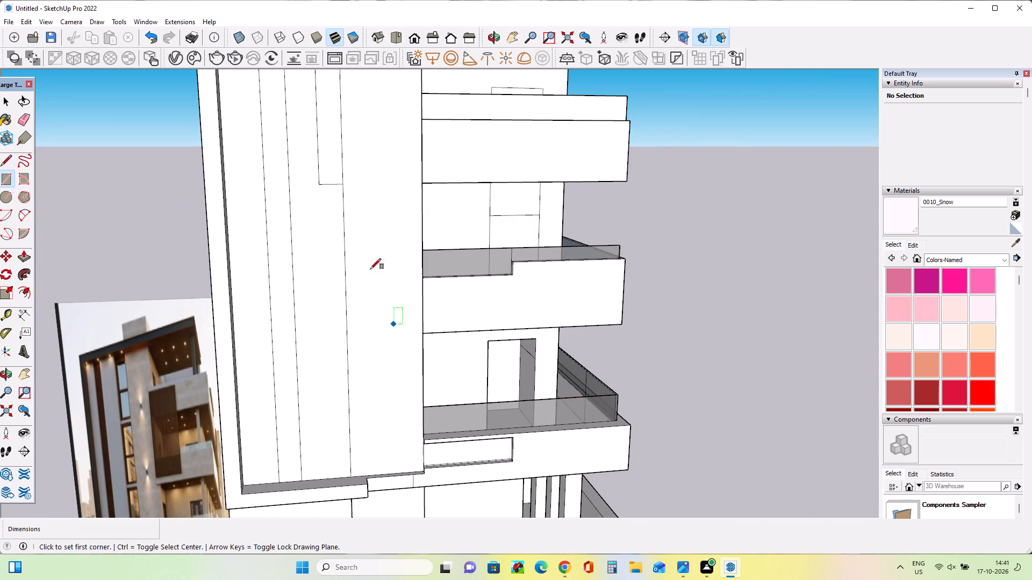
Draw a rectangle about 48' 11 7/8" by 3' 7 3/4" from the upper rectangle's lower edge down to the wall's bottom edge.
left_click(320, 186)
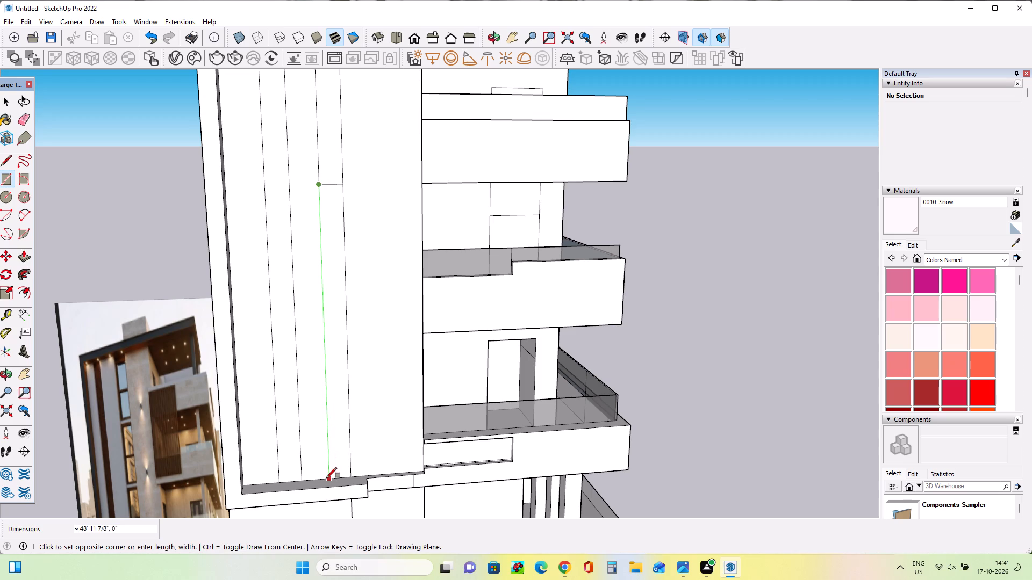
left_click(329, 481)
left_click(350, 480)
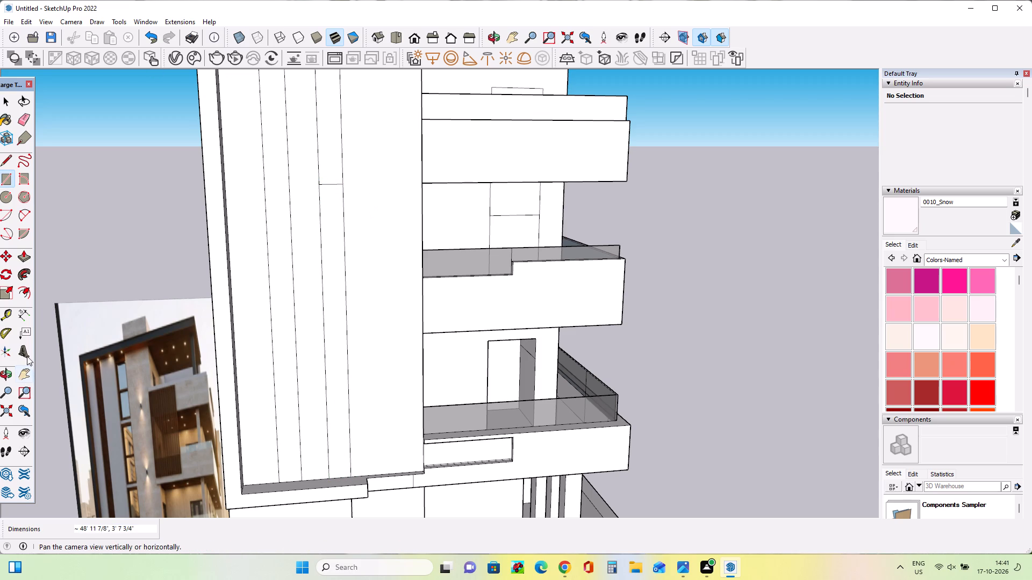
Push the lower and upper rectangles of the window strip 1' 3 9/16" into the front wall with Push/Pull.
left_click(20, 254)
left_click(332, 283)
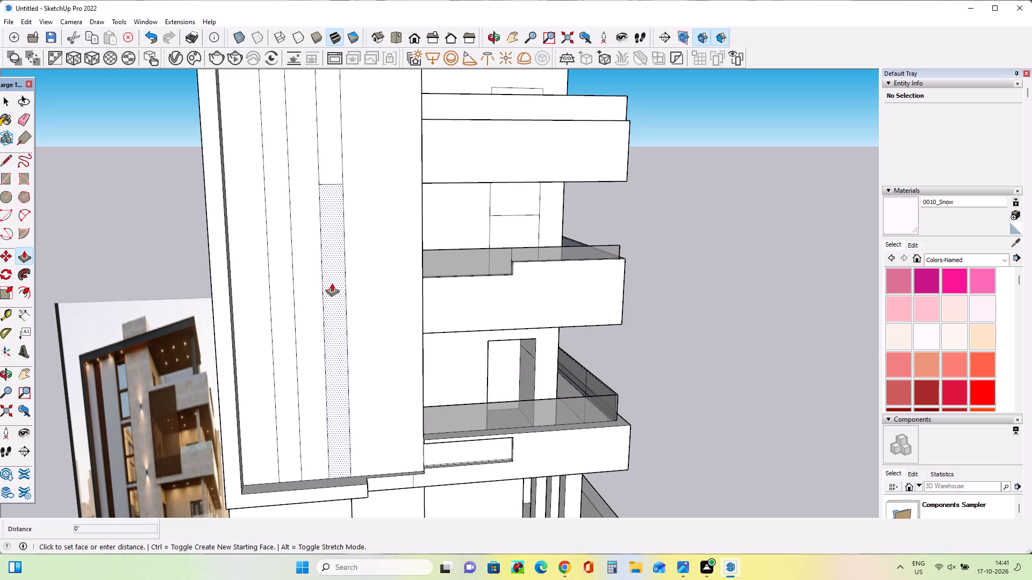
left_click(332, 281)
left_click(329, 171)
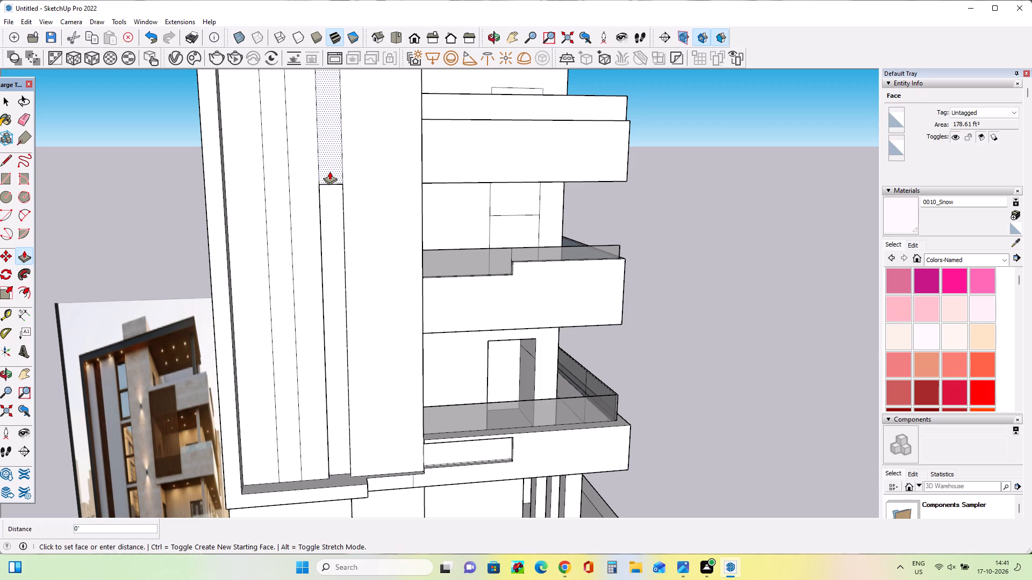
left_click(329, 167)
Draw a rectangle about 21' 3 3/4" by 3' 10 7/16" across the recessed strip, starting slightly below its horizontal dividing line.
middle_click_drag(360, 278, 288, 325)
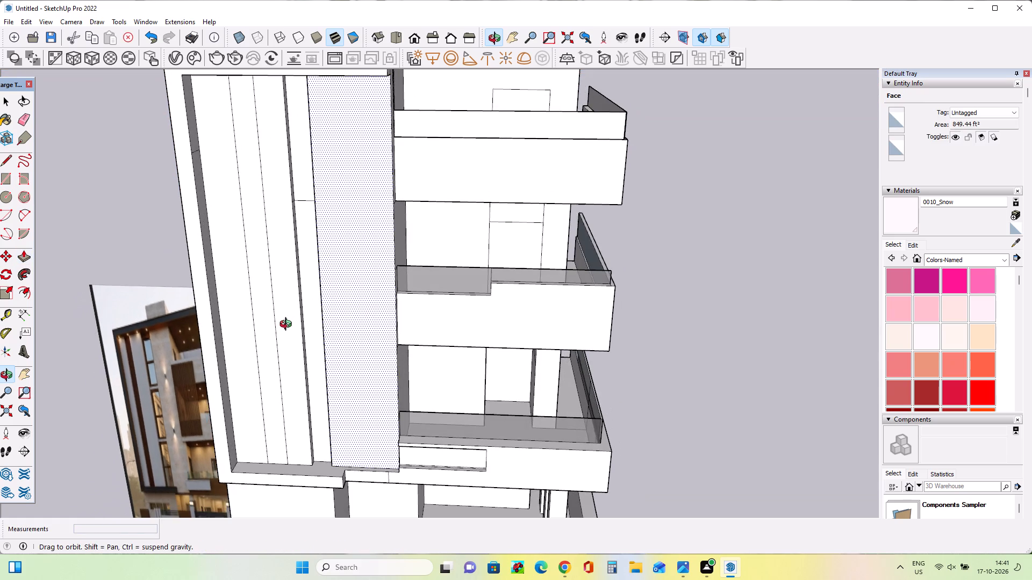
middle_click_drag(288, 325, 360, 289)
left_click(4, 177)
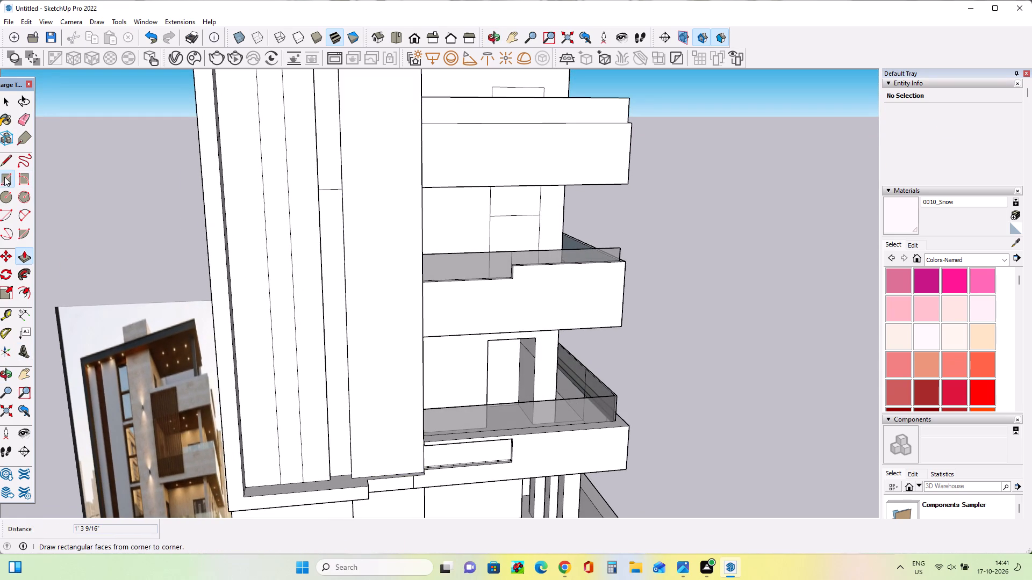
scroll(333, 215, "up", 4)
middle_click_drag(305, 206, 251, 183)
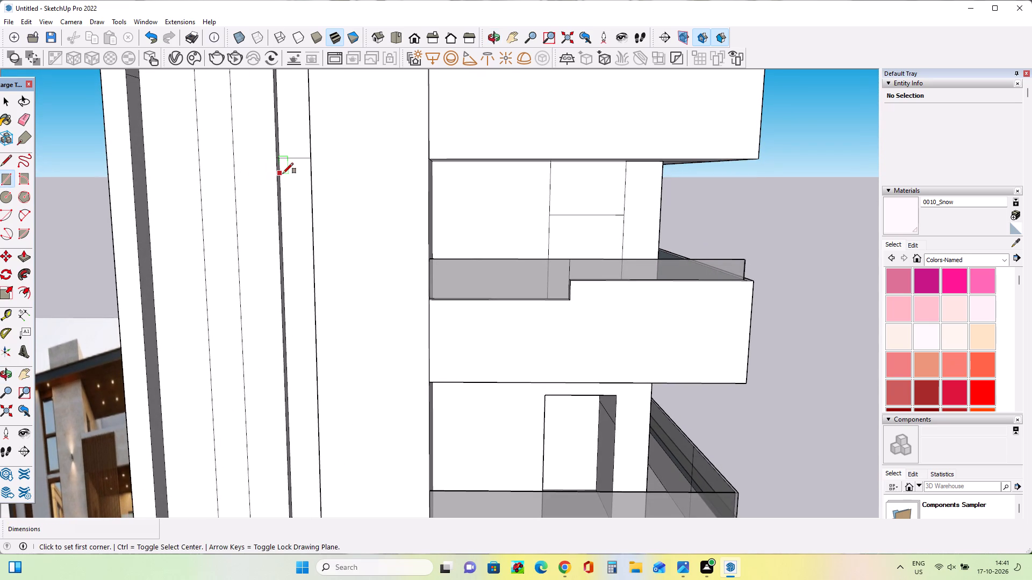
left_click(283, 173)
scroll(308, 275, "down", 7)
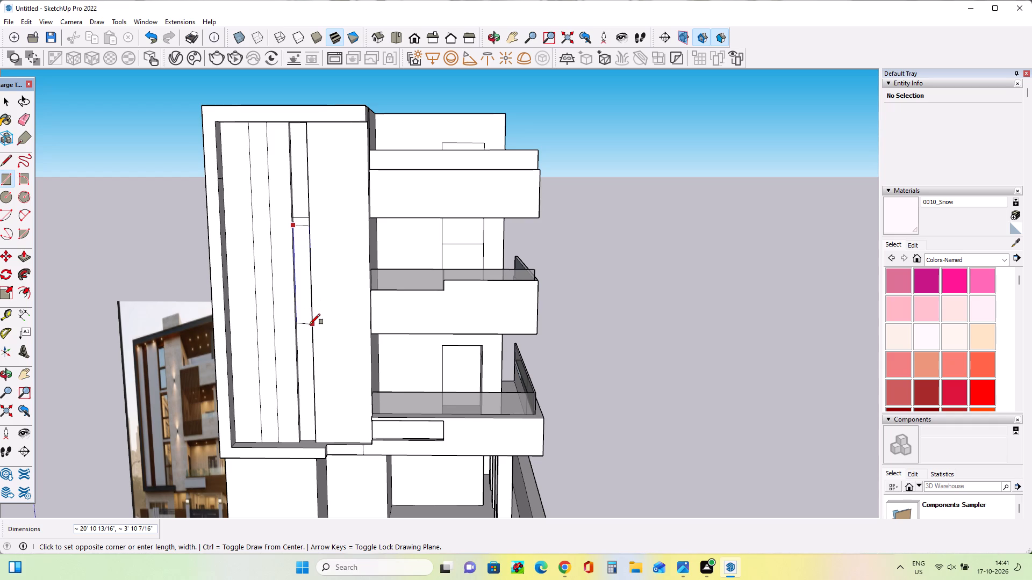
middle_click_drag(310, 324, 330, 290)
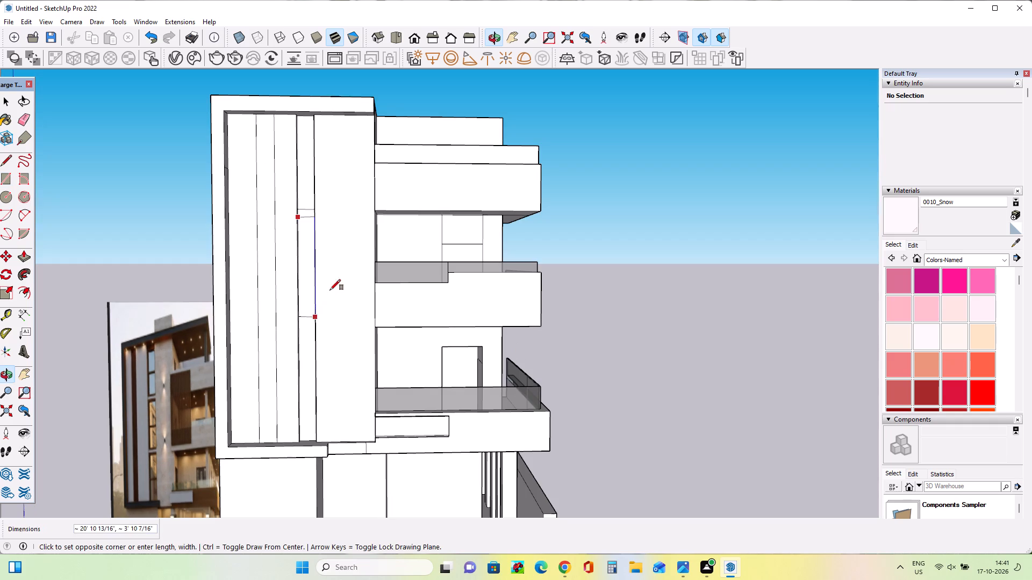
left_click(312, 319)
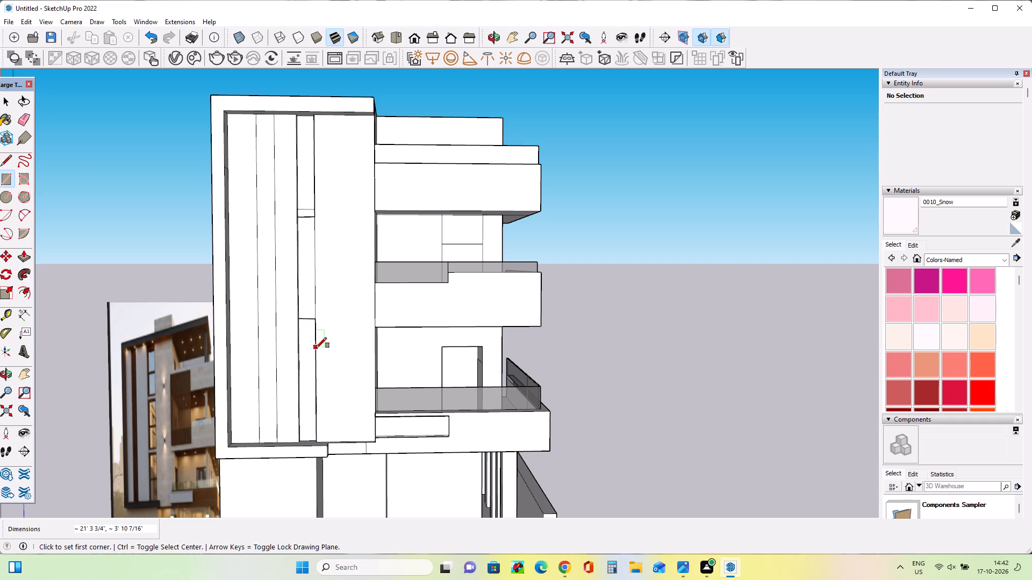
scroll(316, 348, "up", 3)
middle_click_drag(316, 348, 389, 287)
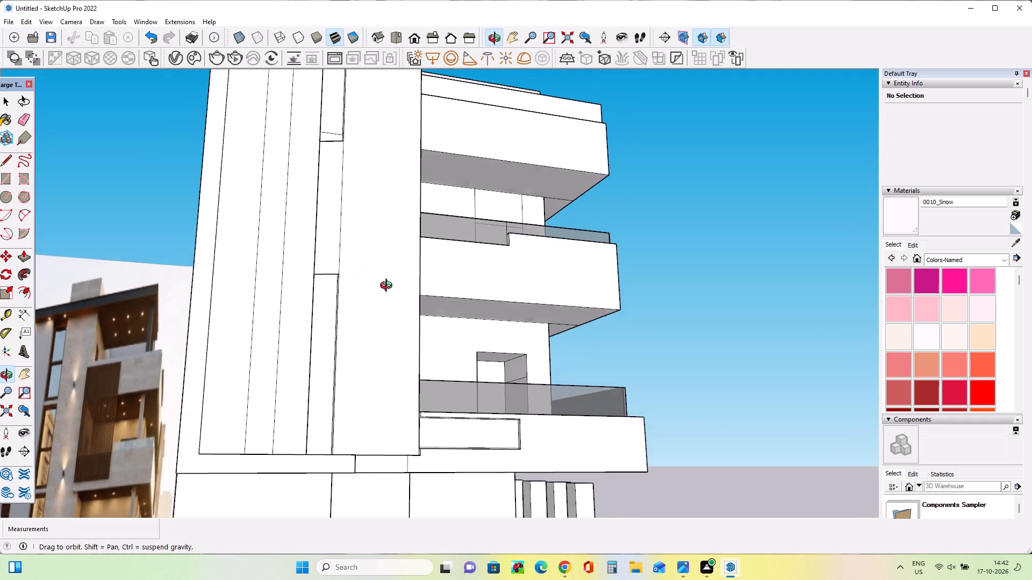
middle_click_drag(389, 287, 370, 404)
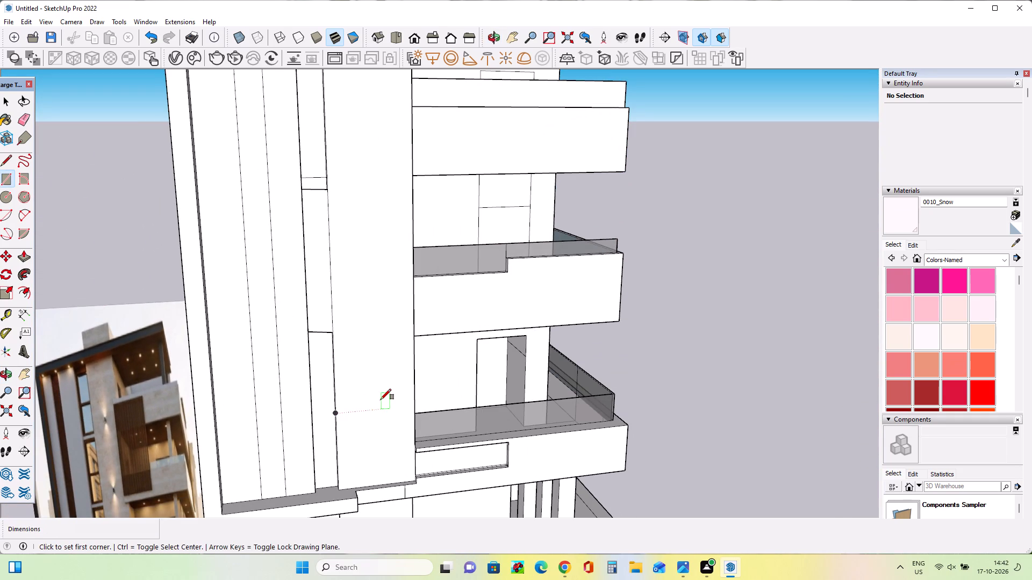
Undo the last rectangle and redraw it about 22' 6" by 3' 7 3/4" across the recessed strip, starting slightly below its upper dividing line.
key("ctrl+z")
middle_click_drag(349, 371, 421, 346)
scroll(364, 170, "up", 4)
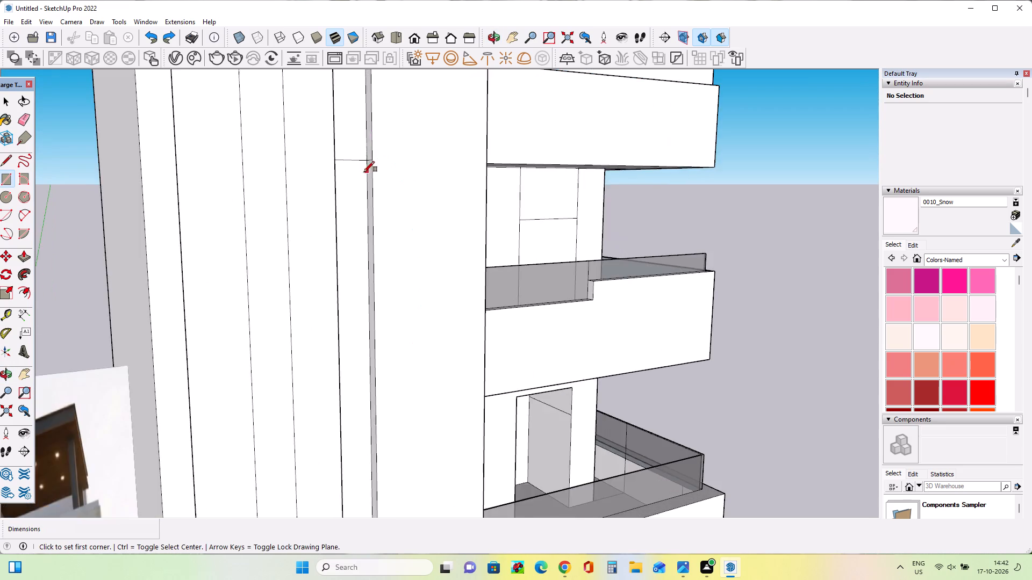
scroll(364, 172, "up", 3)
left_click(368, 174)
scroll(329, 306, "down", 4)
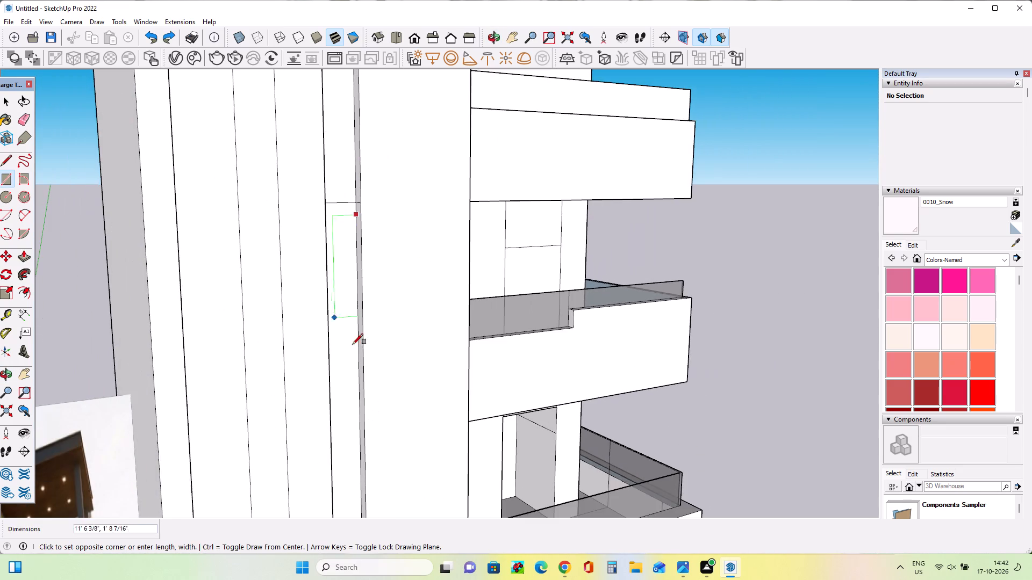
middle_click_drag(374, 386, 249, 325)
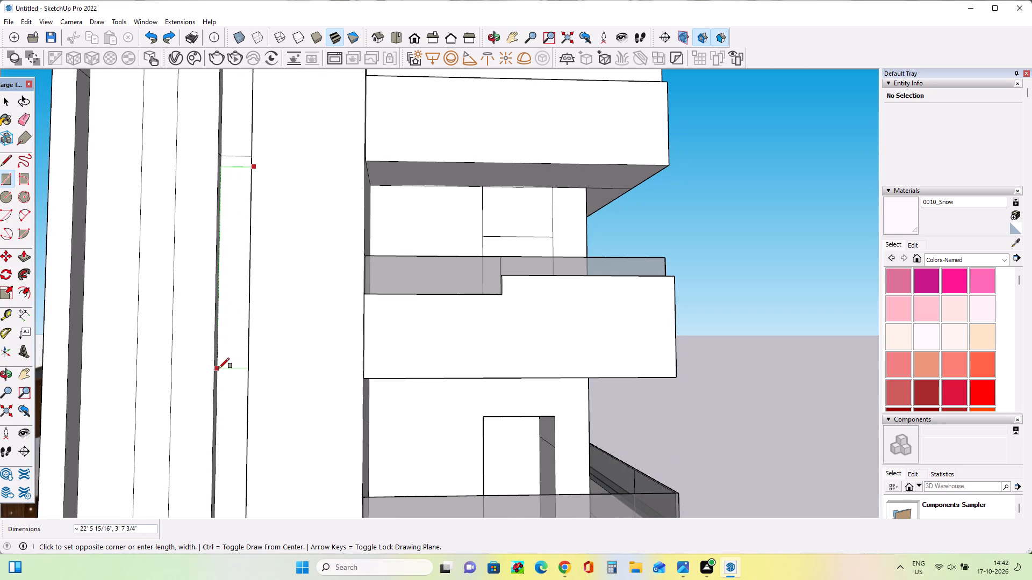
left_click(218, 369)
Draw a rectangle about 21' 11 9/16" by 3' 7 3/4" from slightly below the strip's lower dividing line down to its bottom edge.
scroll(295, 349, "down", 6)
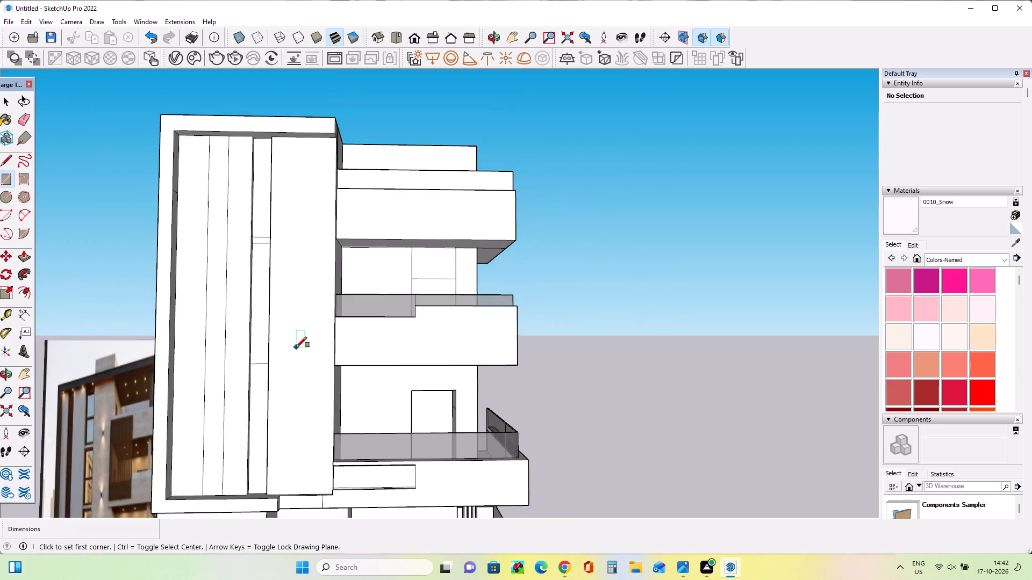
scroll(306, 362, "down", 4)
middle_click_drag(302, 413, 357, 380)
scroll(294, 386, "up", 3)
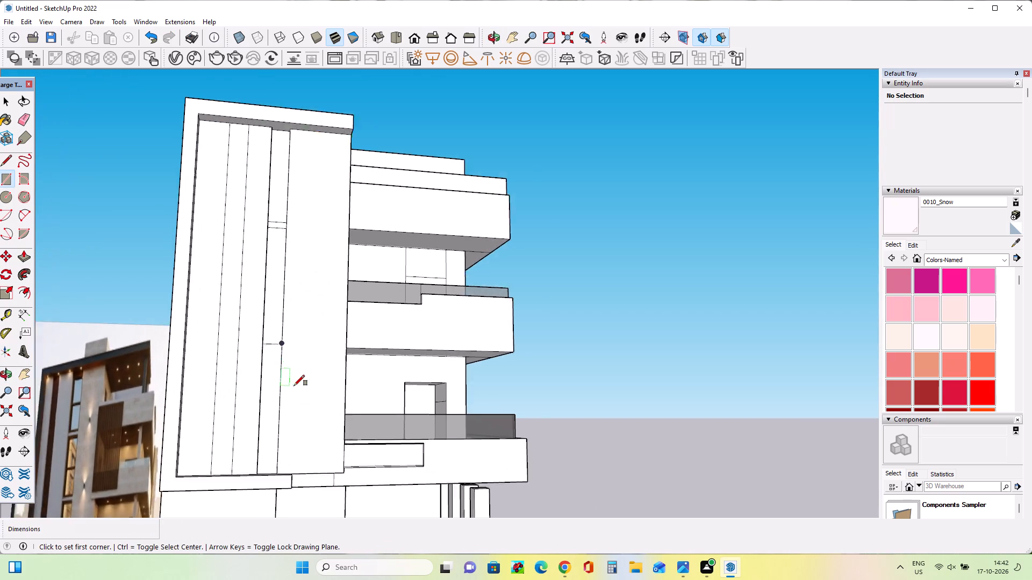
scroll(294, 386, "up", 4)
middle_click_drag(277, 364, 352, 346)
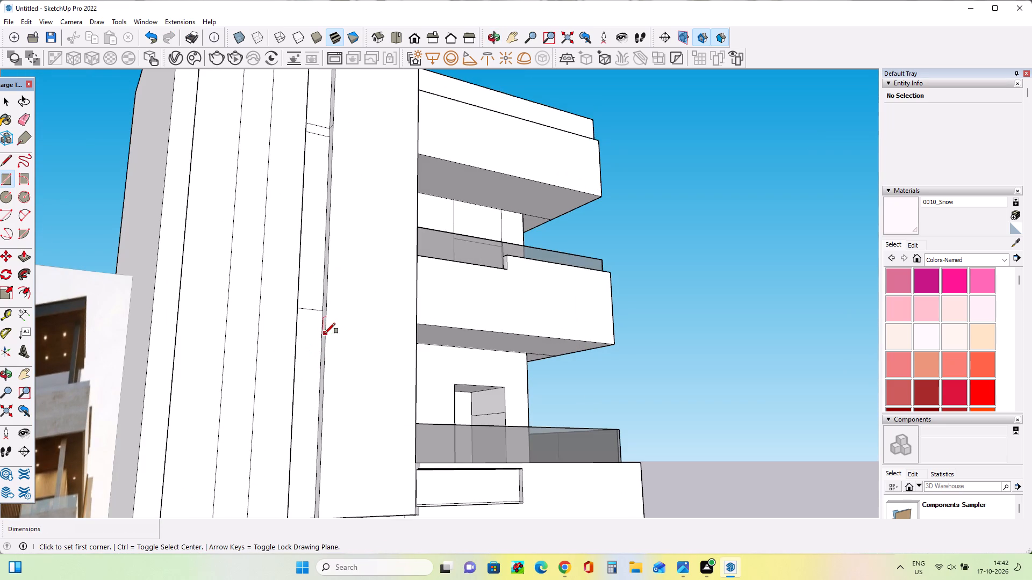
left_click(321, 331)
middle_click_drag(303, 441, 233, 406)
middle_click_drag(245, 463, 200, 530)
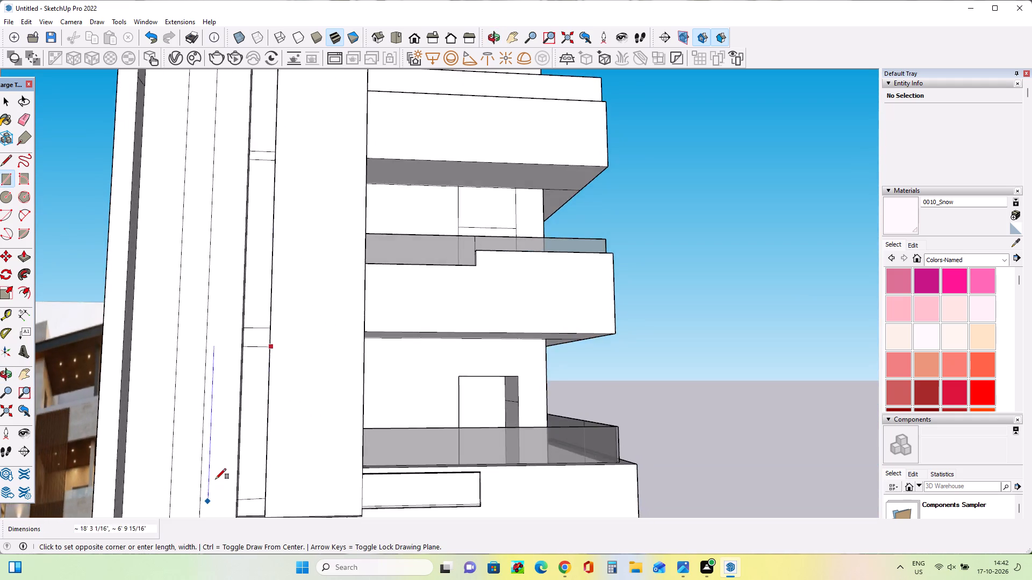
scroll(216, 479, "down", 13)
scroll(220, 468, "down", 9)
scroll(184, 517, "up", 7)
scroll(171, 504, "down", 1)
scroll(171, 504, "up", 16)
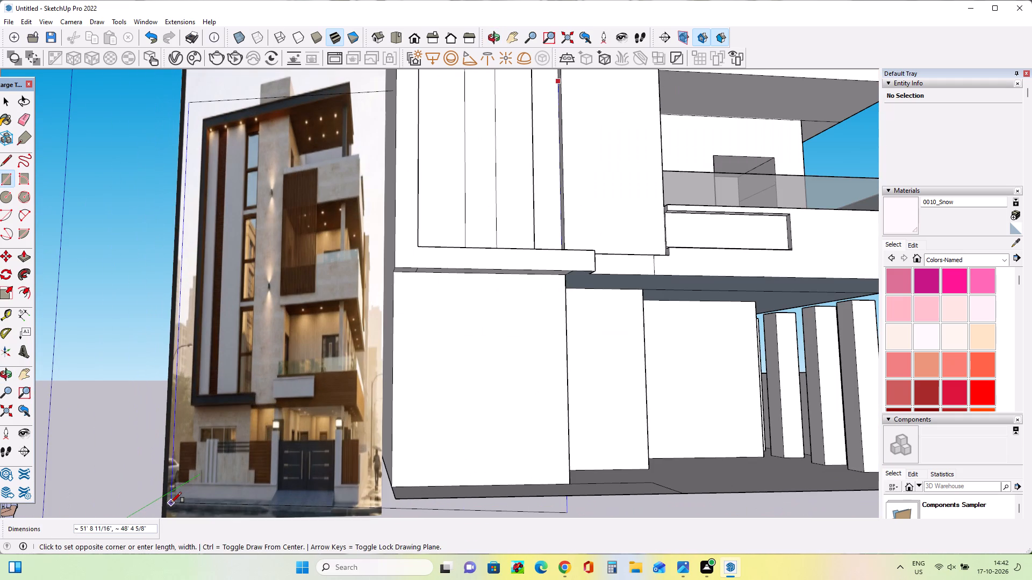
scroll(171, 503, "down", 15)
scroll(268, 428, "up", 16)
middle_click_drag(271, 444, 218, 491)
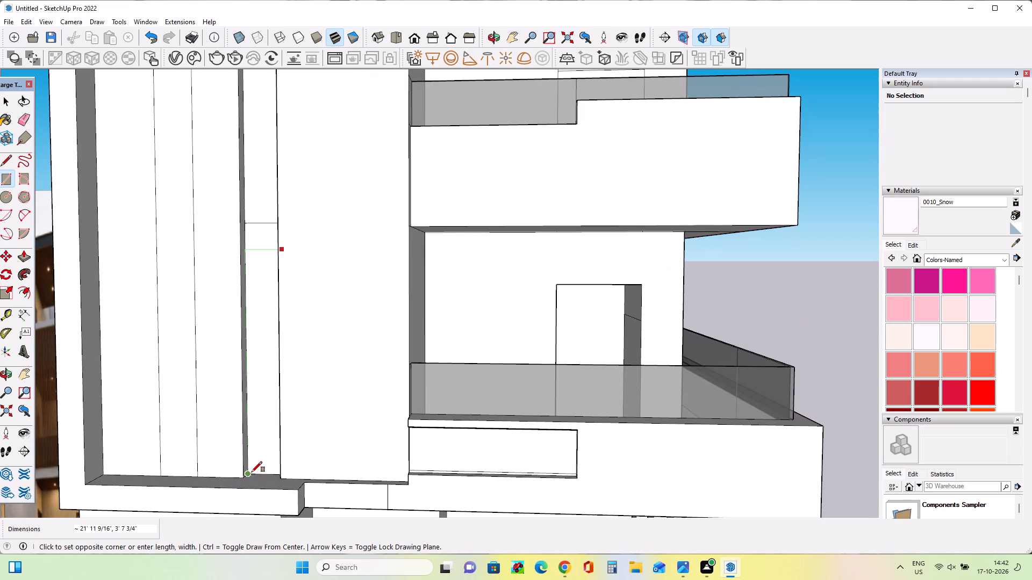
left_click(252, 473)
Offset the outlines of the lower, middle and upper window panels inward to form a narrow frame inside each.
middle_click_drag(252, 474, 313, 475)
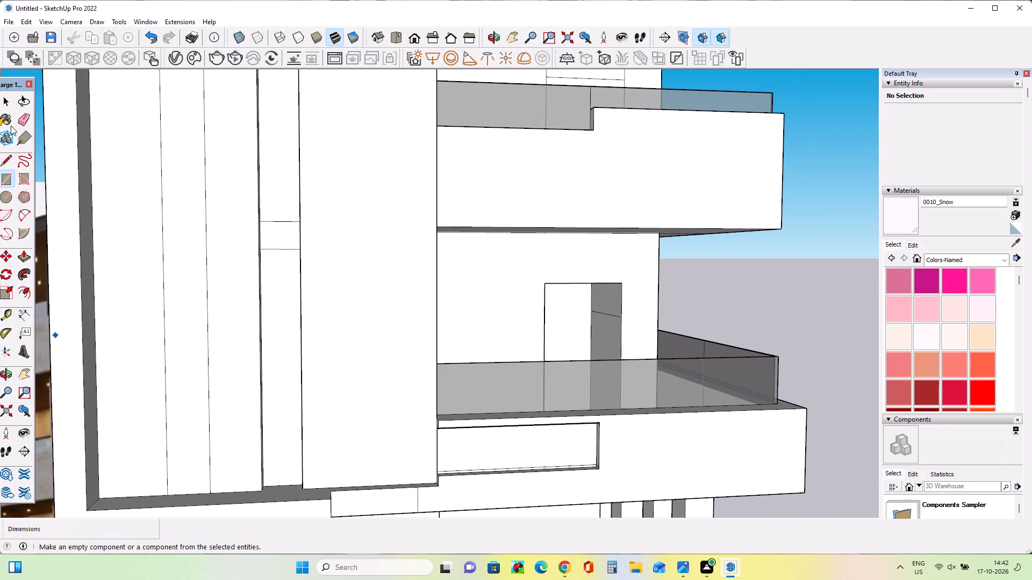
left_click(19, 293)
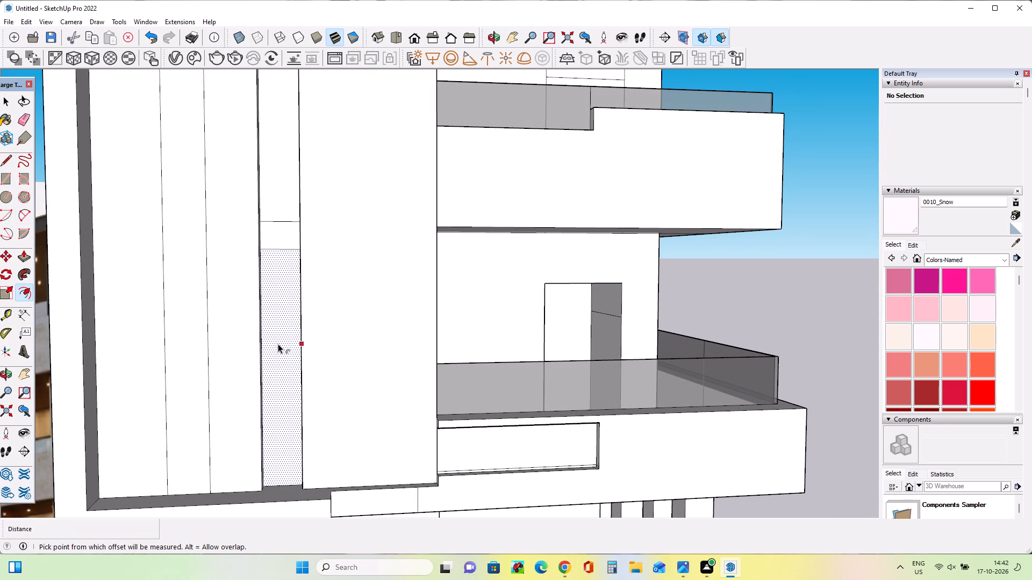
left_click(270, 344)
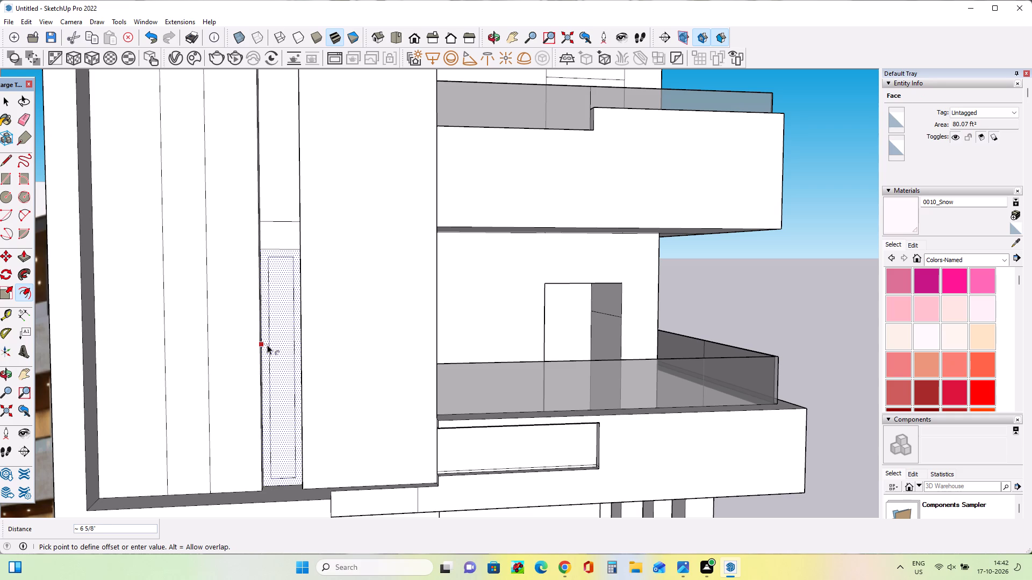
left_click(265, 346)
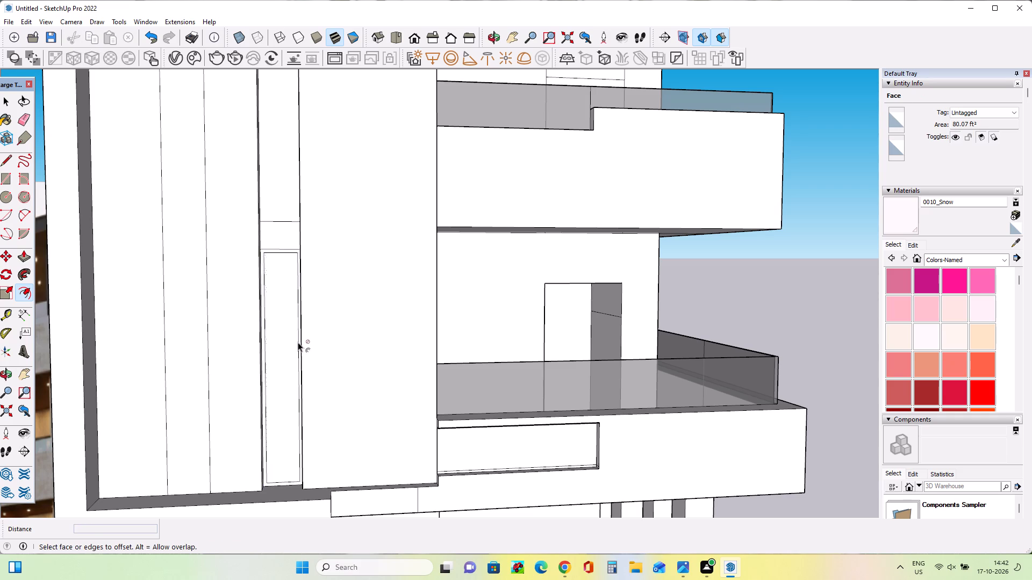
scroll(298, 342, "down", 8)
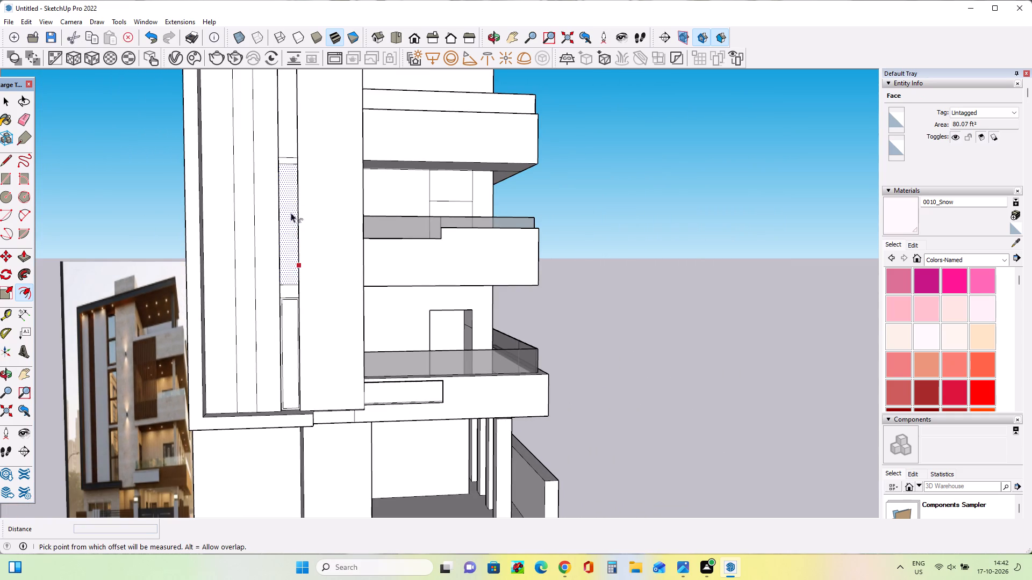
left_click(292, 200)
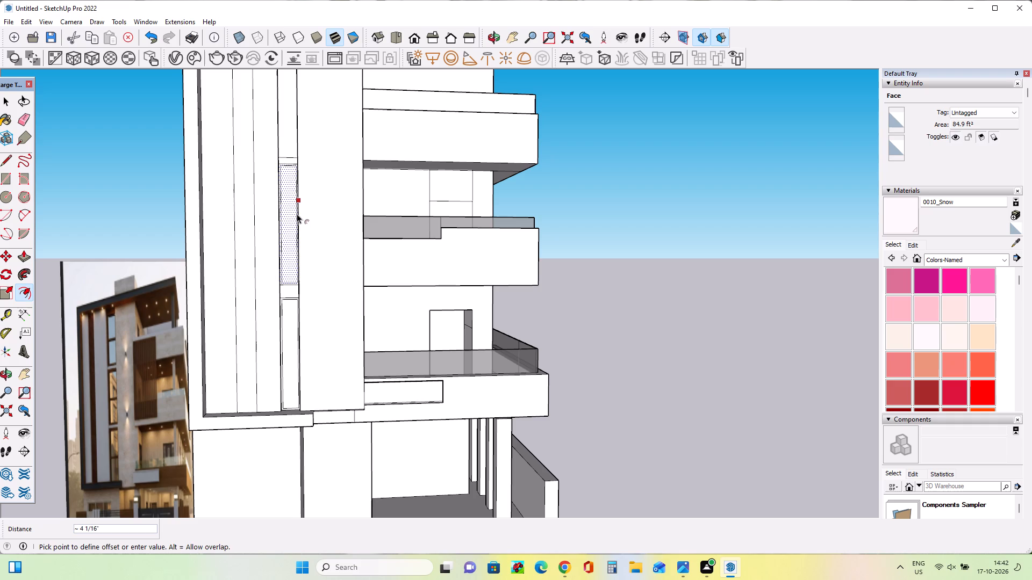
left_click(297, 214)
middle_click_drag(301, 189, 340, 286)
scroll(283, 160, "up", 3)
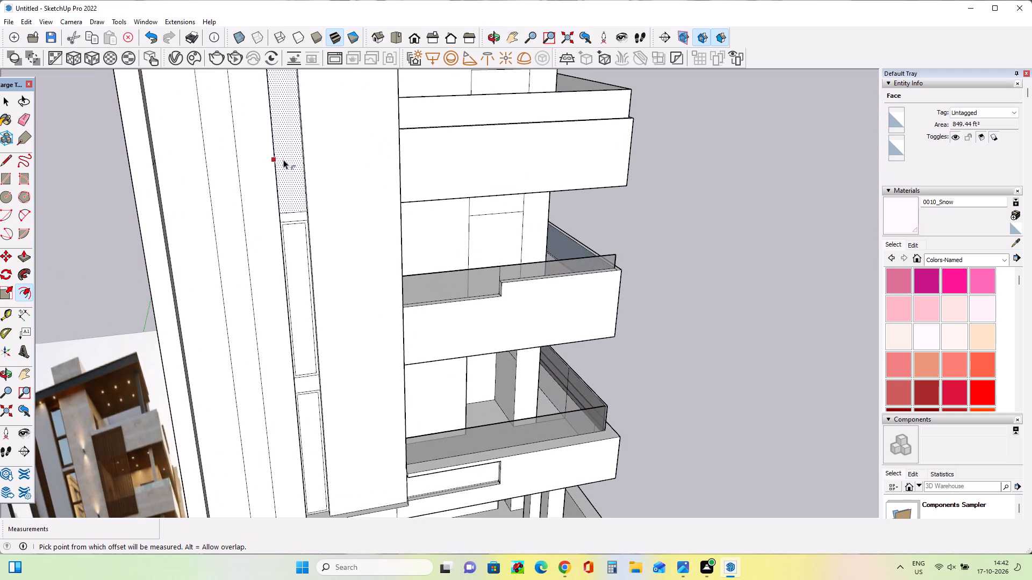
left_click(277, 140)
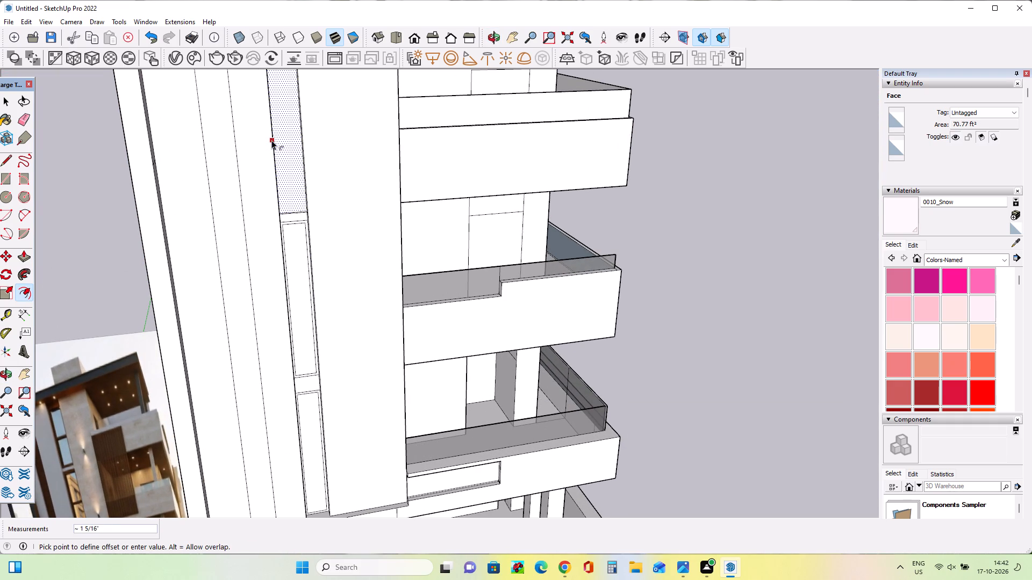
left_click(275, 140)
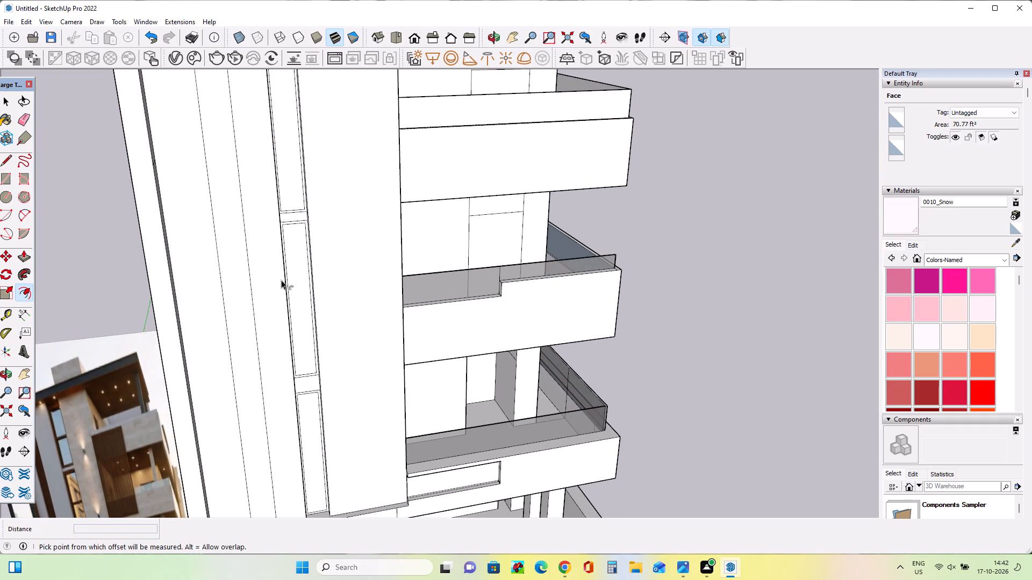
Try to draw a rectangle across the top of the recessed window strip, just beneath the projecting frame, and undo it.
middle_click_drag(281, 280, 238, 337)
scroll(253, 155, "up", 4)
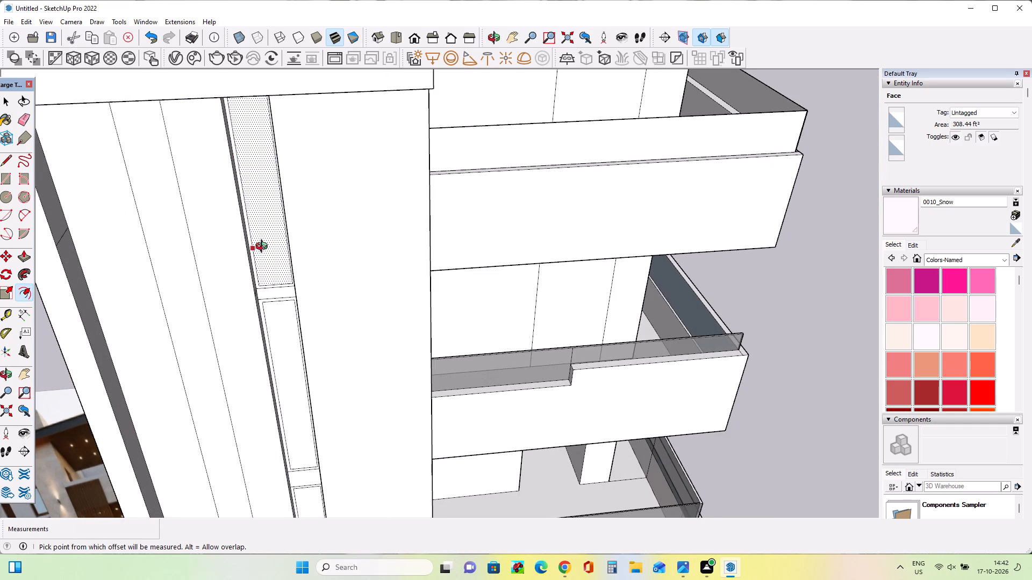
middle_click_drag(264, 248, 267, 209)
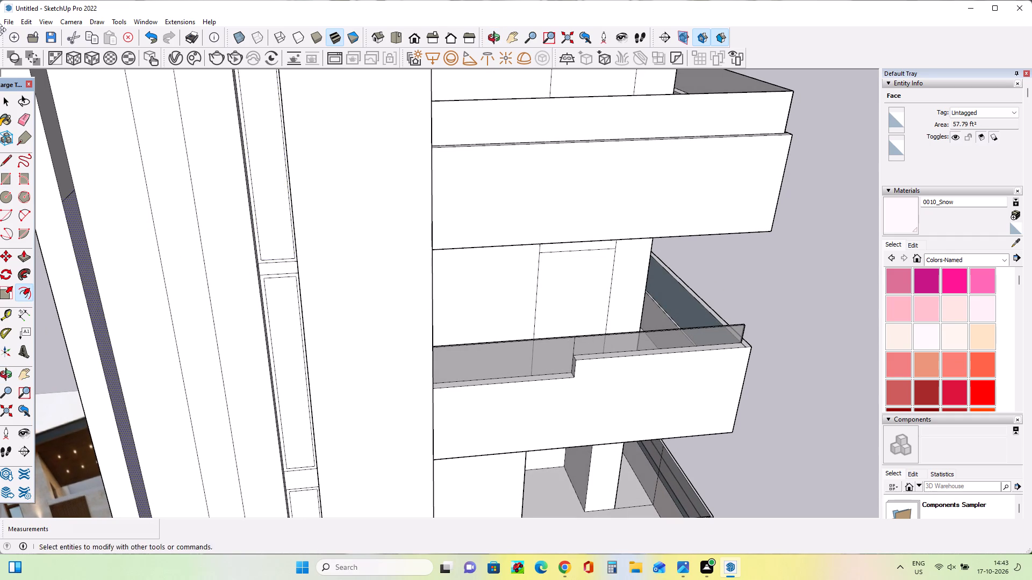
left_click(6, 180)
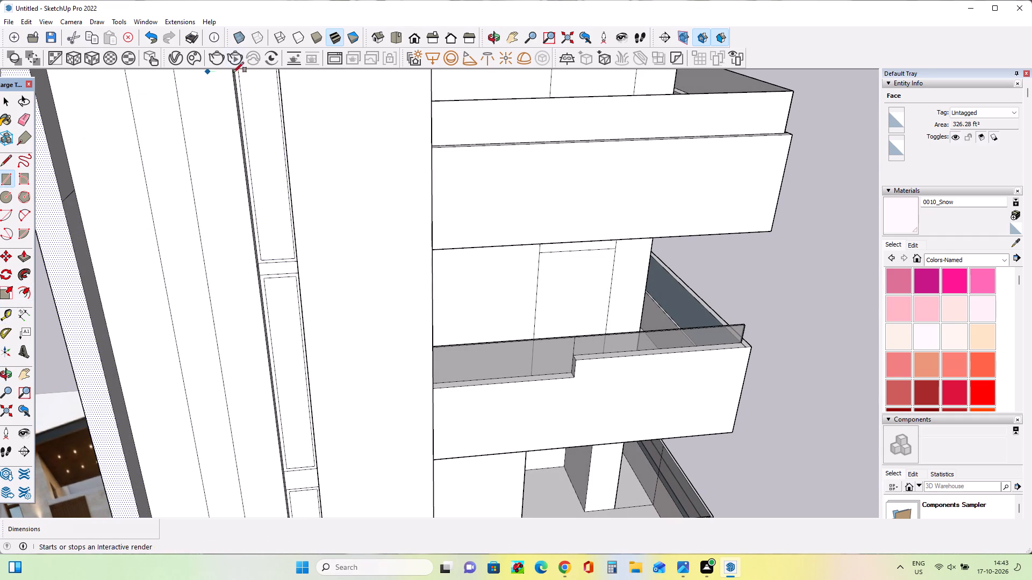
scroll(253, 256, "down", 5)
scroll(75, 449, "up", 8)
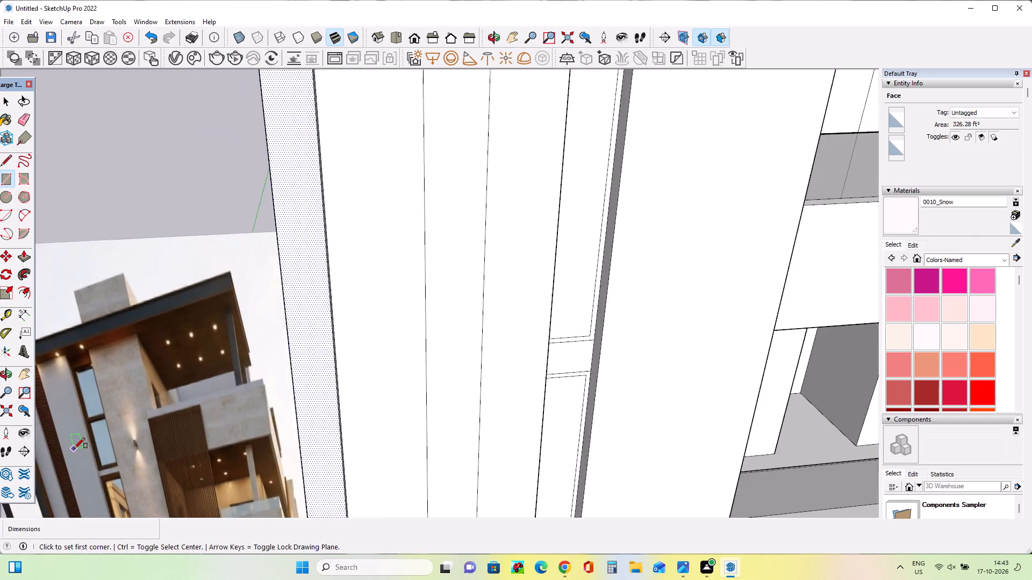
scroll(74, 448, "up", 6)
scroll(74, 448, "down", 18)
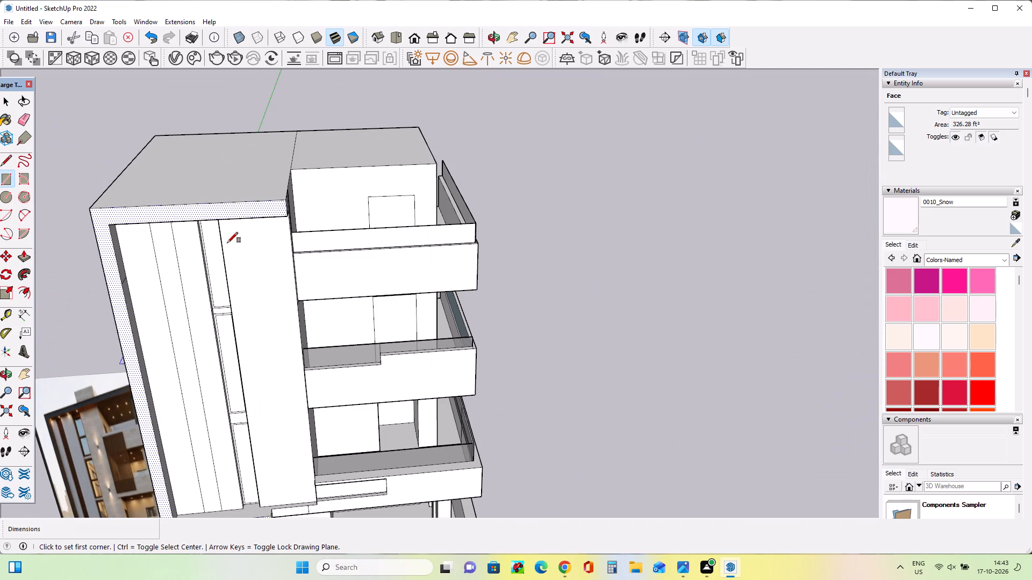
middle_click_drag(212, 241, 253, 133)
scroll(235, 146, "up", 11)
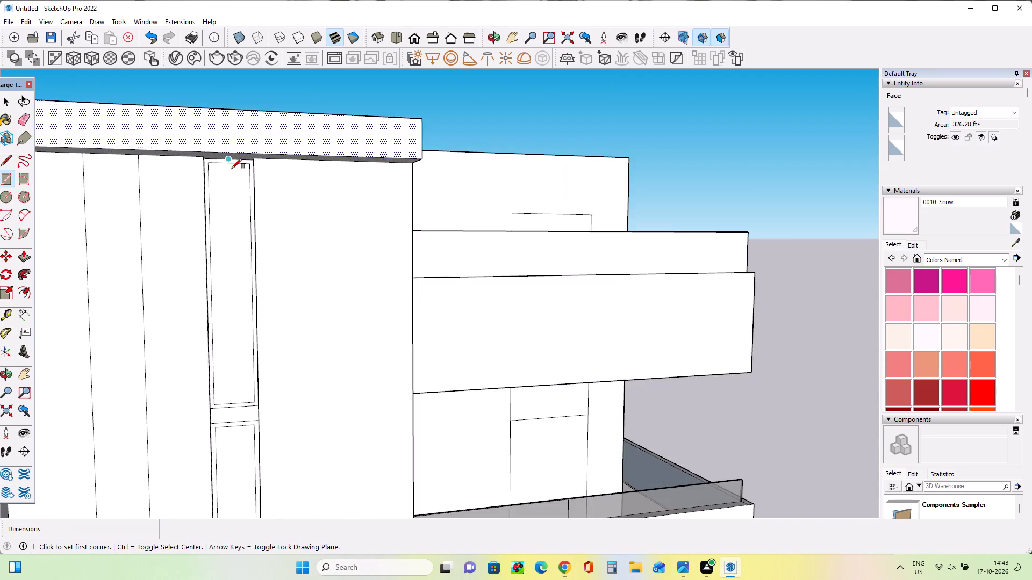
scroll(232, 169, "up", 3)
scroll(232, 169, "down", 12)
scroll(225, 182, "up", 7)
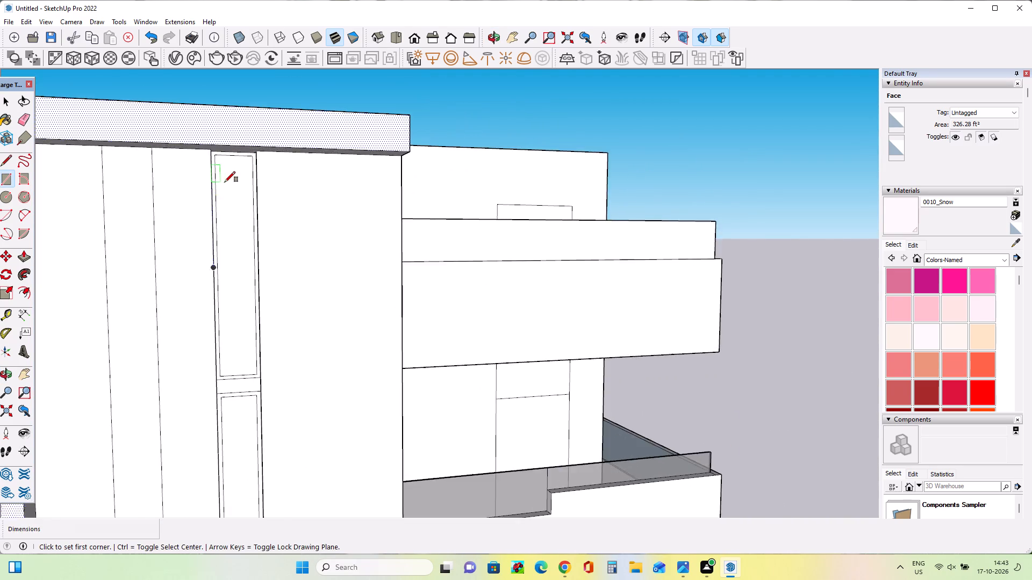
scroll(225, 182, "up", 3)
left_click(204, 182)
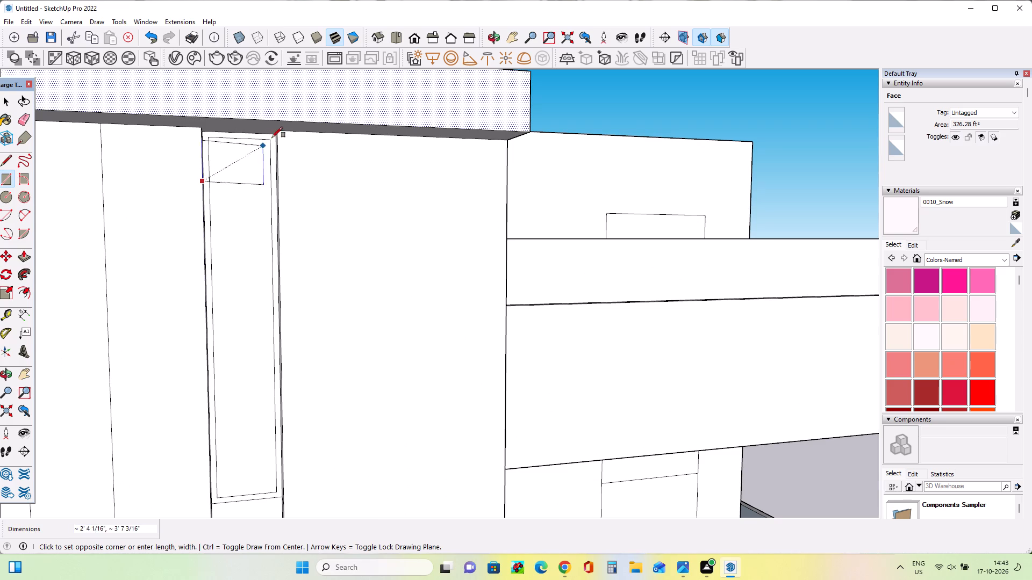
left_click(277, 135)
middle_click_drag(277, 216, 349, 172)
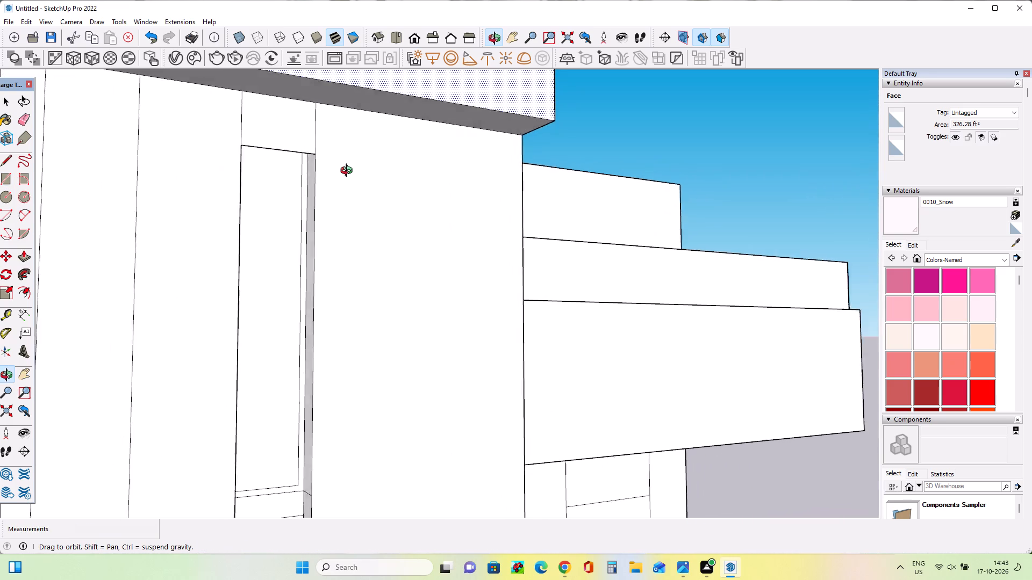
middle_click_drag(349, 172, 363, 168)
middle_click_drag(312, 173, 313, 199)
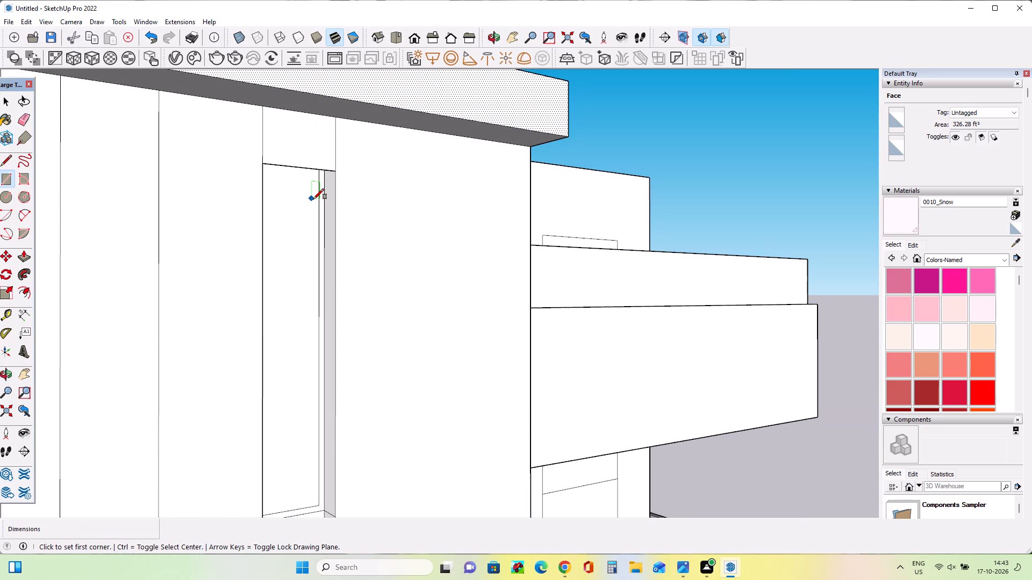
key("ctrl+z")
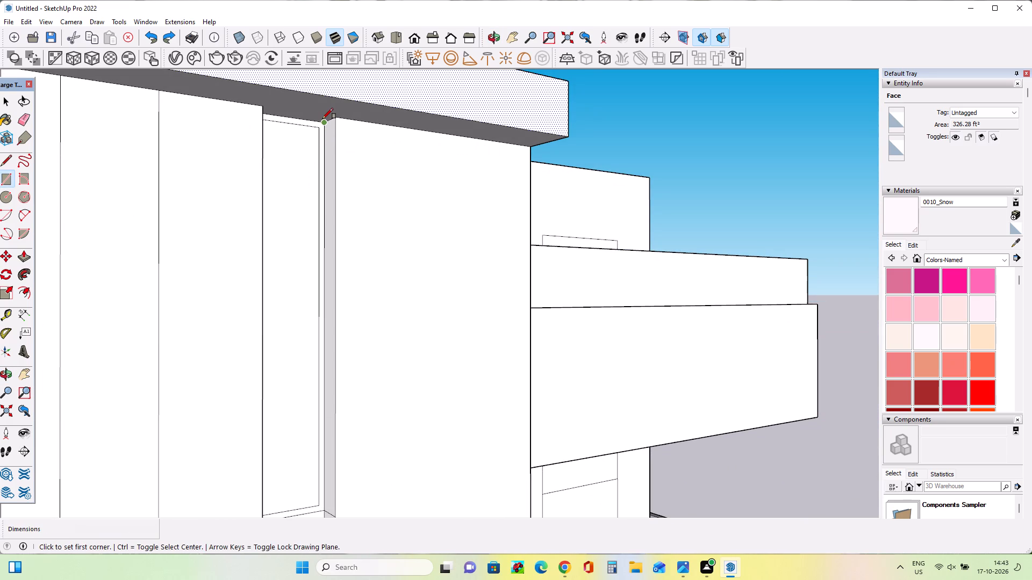
Draw a rectangle 3' 7 3/4" wide across the recessed strip's full width from its top corner, dividing off the upper end.
left_click(322, 119)
middle_click_drag(284, 182, 158, 199)
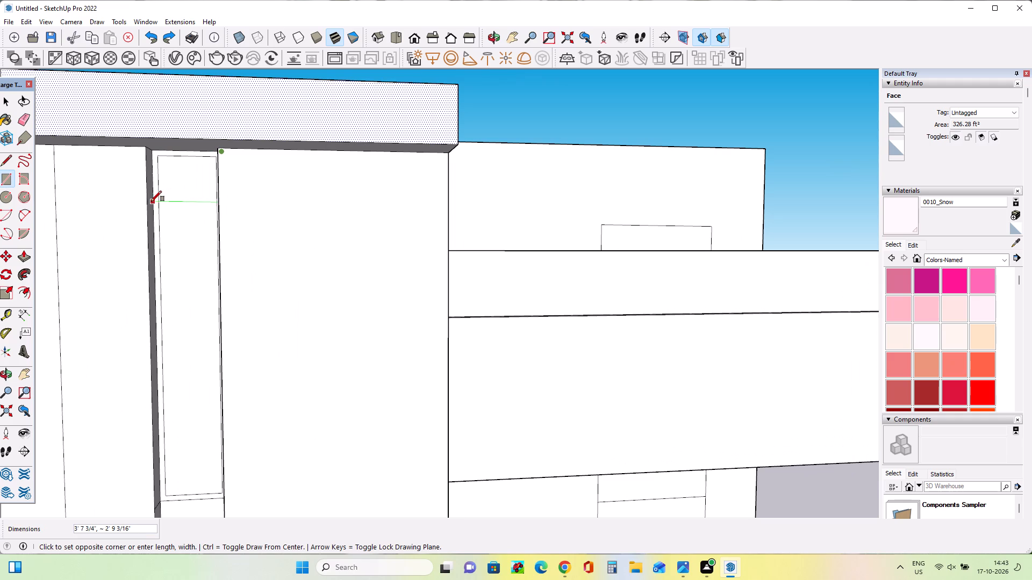
left_click(150, 193)
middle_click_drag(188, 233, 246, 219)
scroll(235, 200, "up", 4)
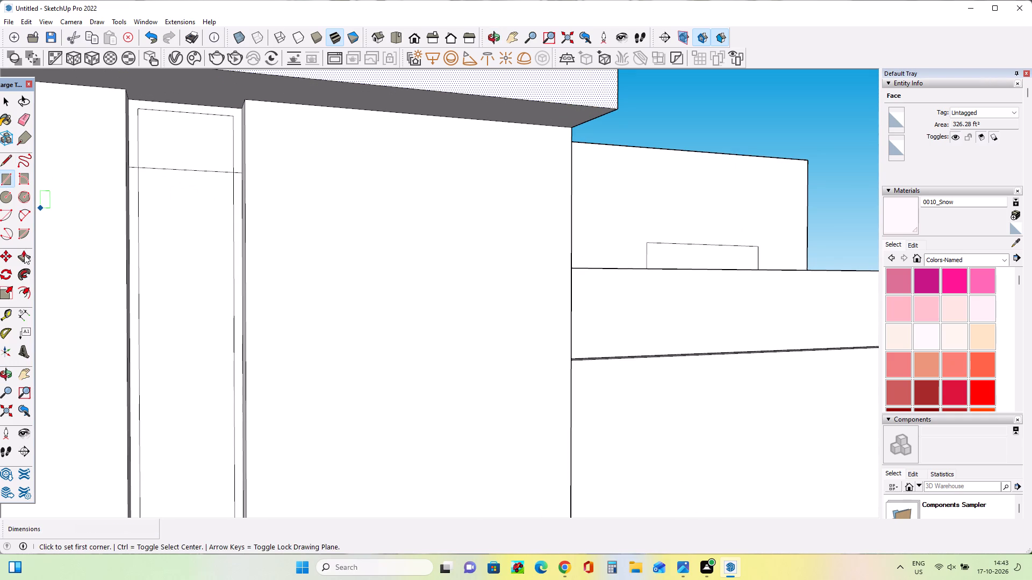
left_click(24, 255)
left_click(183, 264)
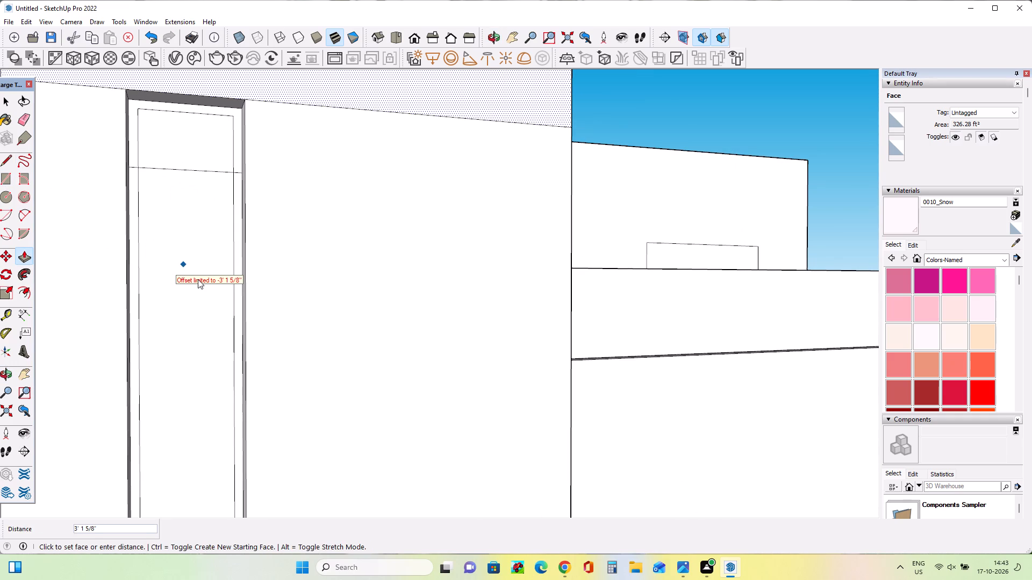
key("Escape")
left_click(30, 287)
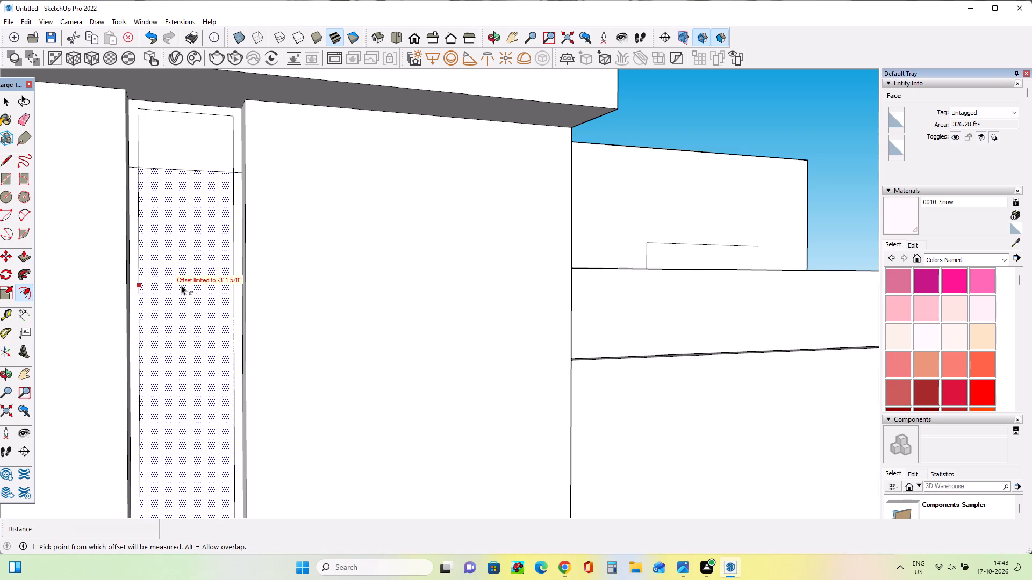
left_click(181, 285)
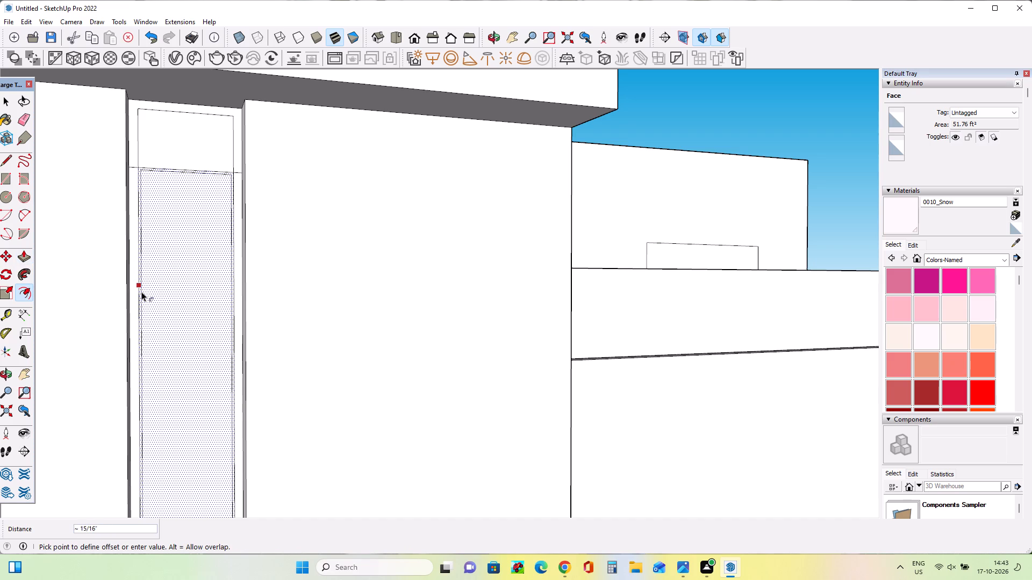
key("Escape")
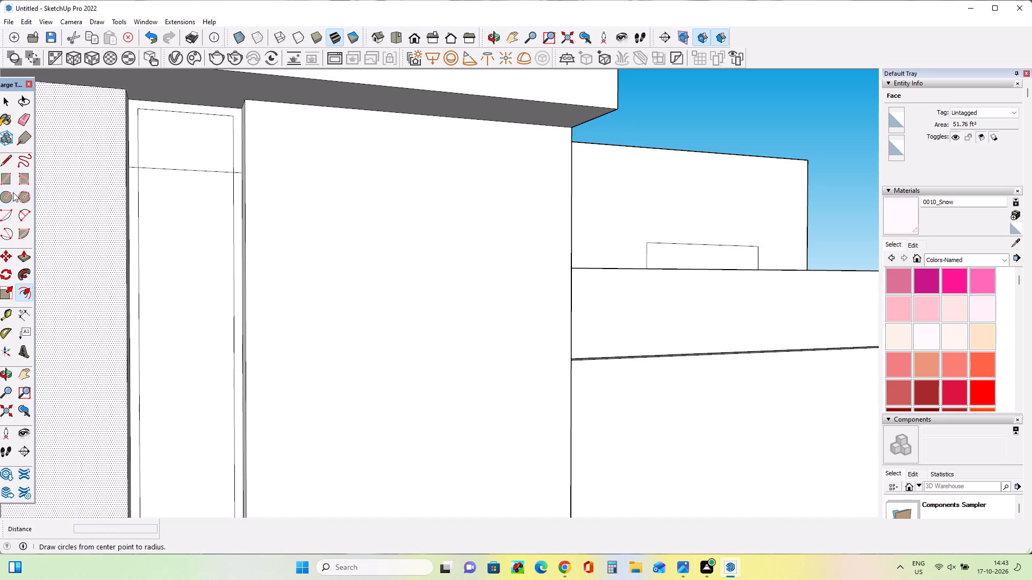
Draw a line about 3' 13/16" across the upper window panel just below the dividing line, and erase the old dividing line.
left_click(5, 161)
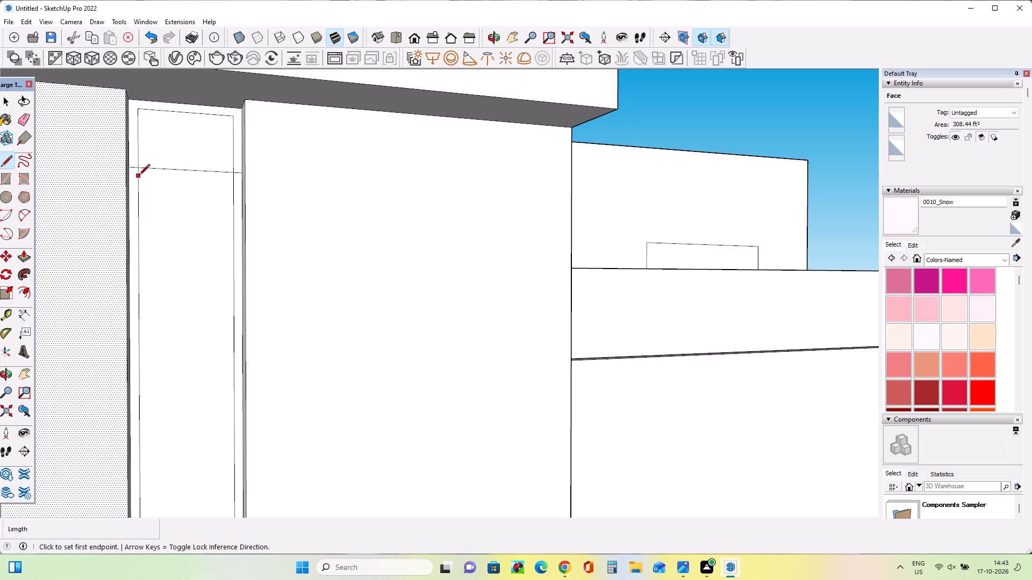
left_click(139, 176)
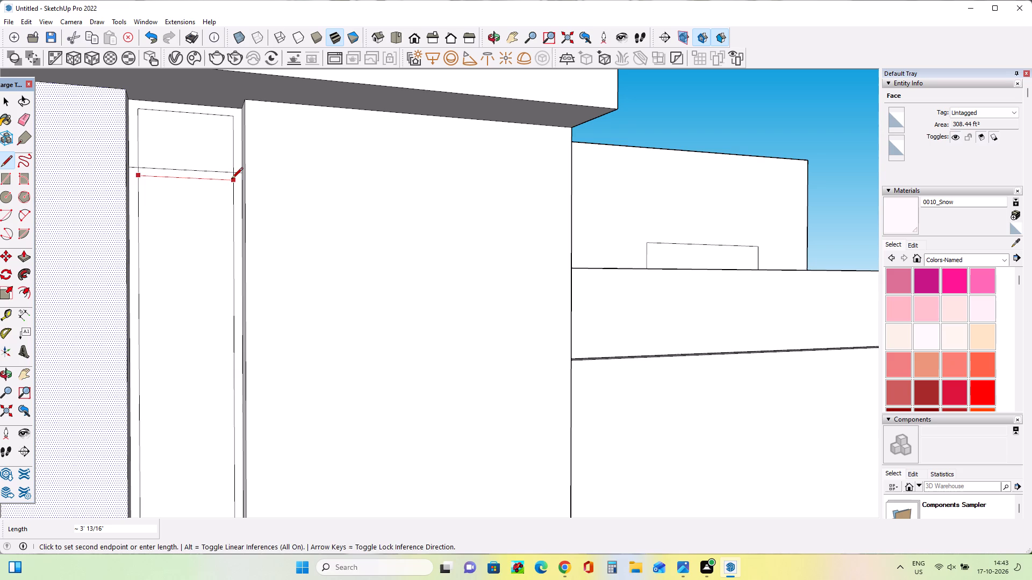
left_click(232, 179)
left_click(19, 120)
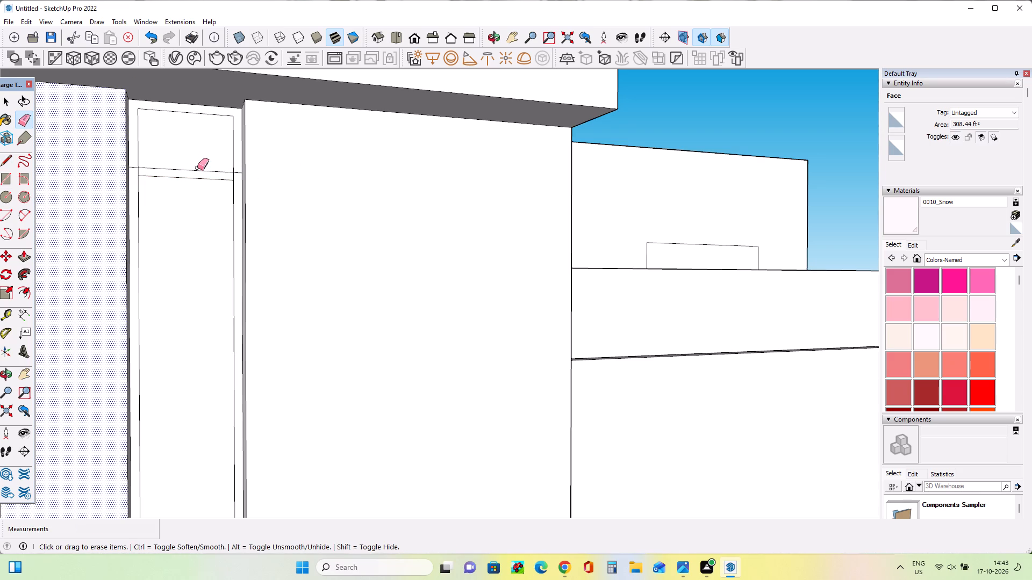
left_click(198, 170)
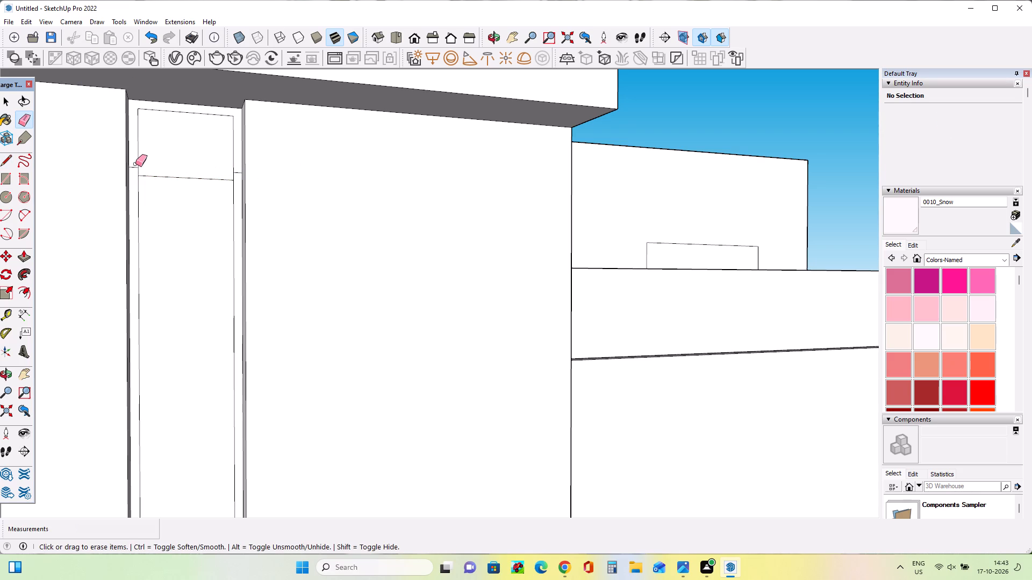
left_click(135, 167)
left_click(240, 172)
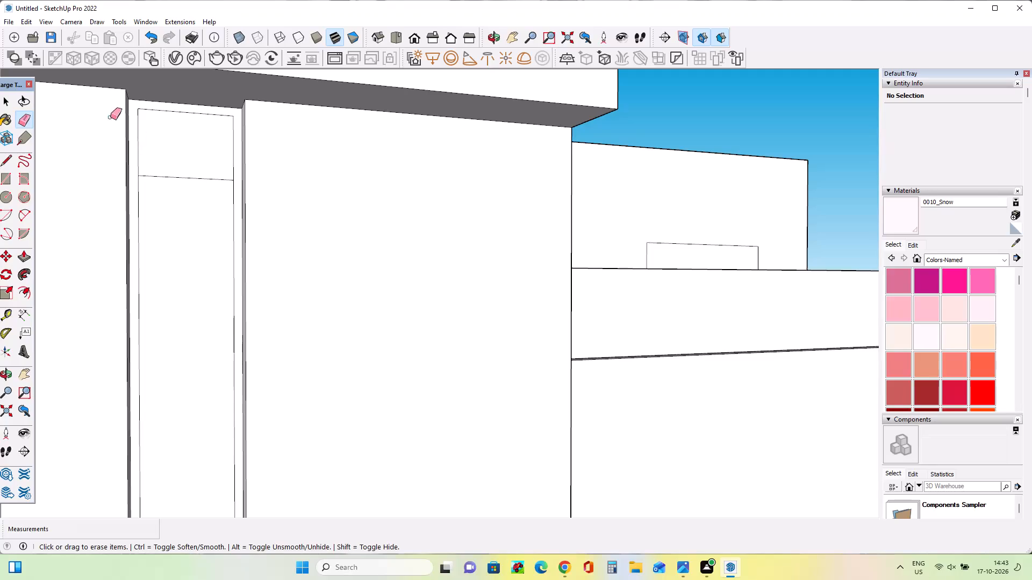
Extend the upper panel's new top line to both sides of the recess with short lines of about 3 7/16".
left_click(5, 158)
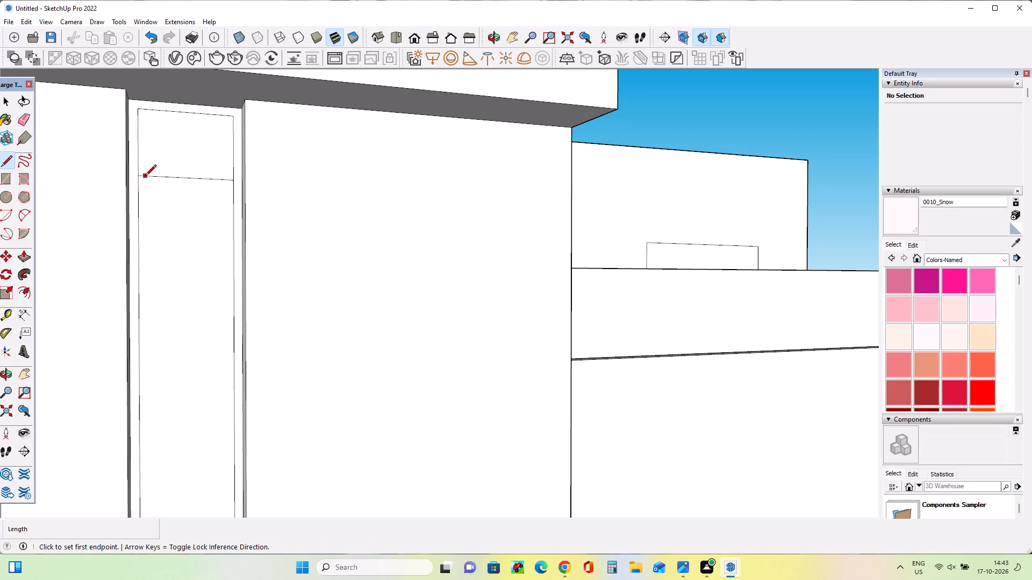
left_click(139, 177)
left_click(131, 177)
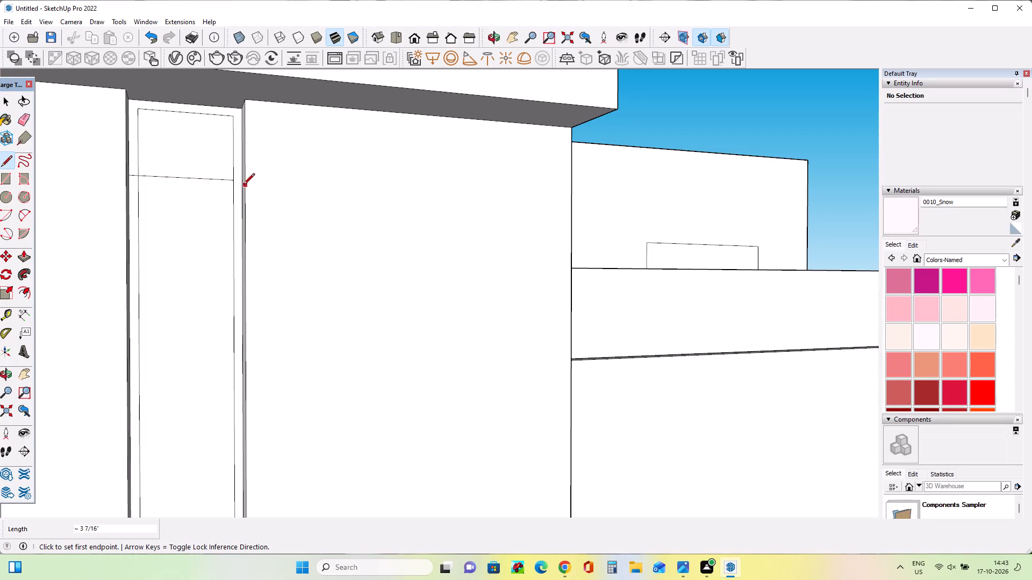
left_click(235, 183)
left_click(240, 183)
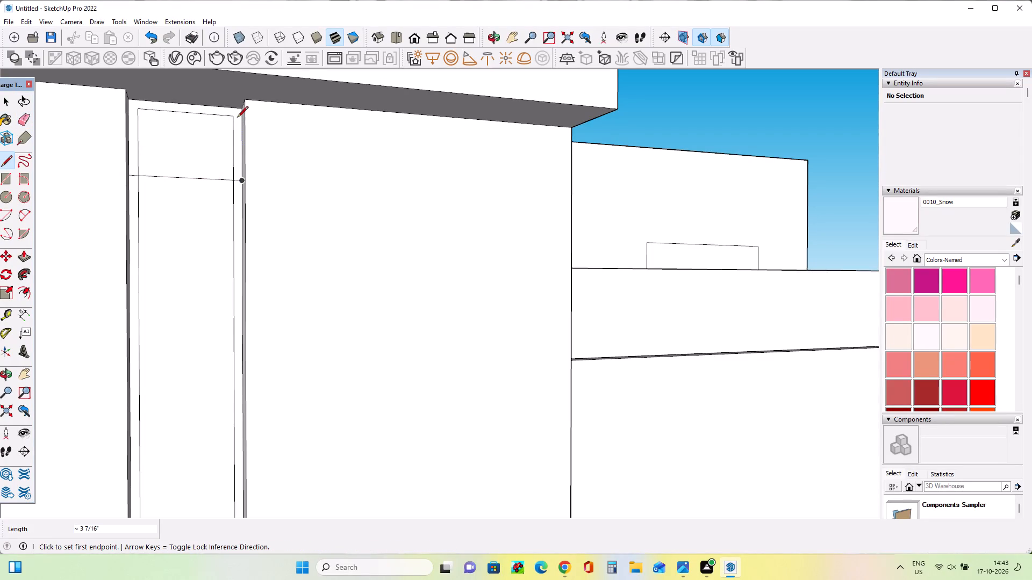
Extend the inner frame's uppermost line to both sides of the recess with short lines of about 3 7/16".
left_click(233, 118)
scroll(241, 117, "up", 2)
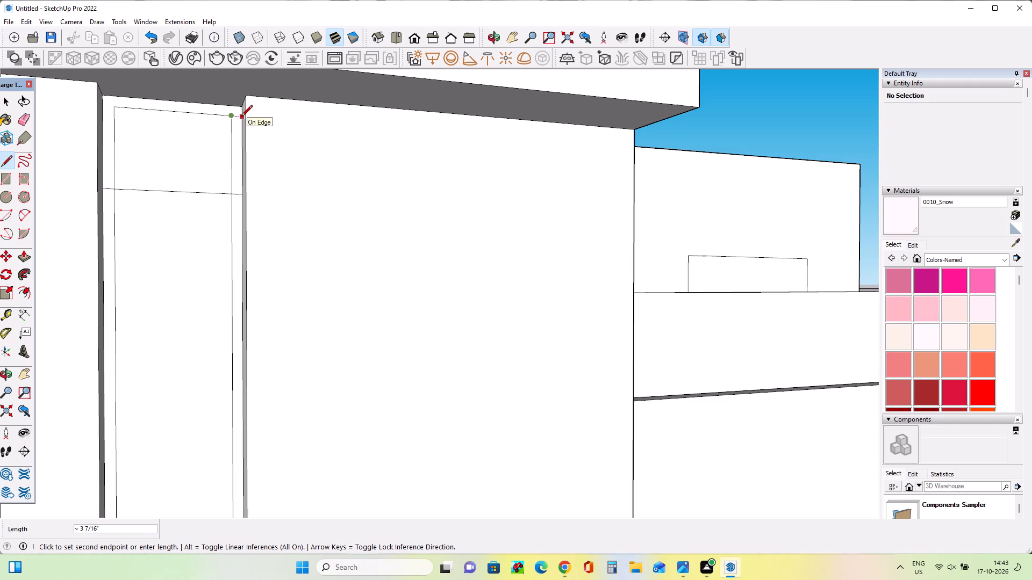
left_click(241, 117)
left_click(114, 110)
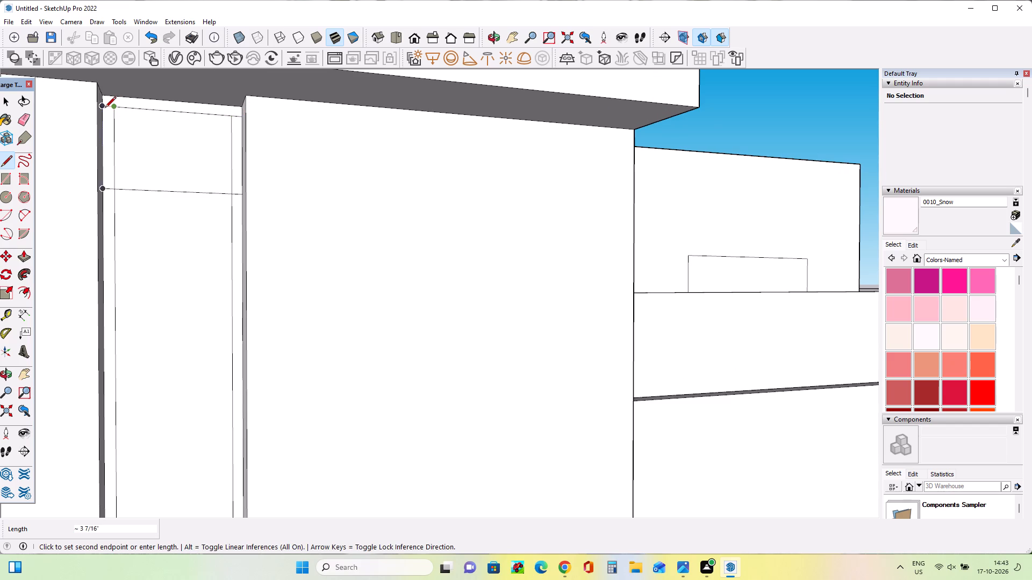
left_click(105, 108)
Erase the two vertical inner frame lines above the upper window panel in the recessed strip.
scroll(152, 127, "down", 2)
scroll(152, 127, "up", 1)
scroll(152, 127, "down", 5)
middle_click_drag(183, 156, 203, 187)
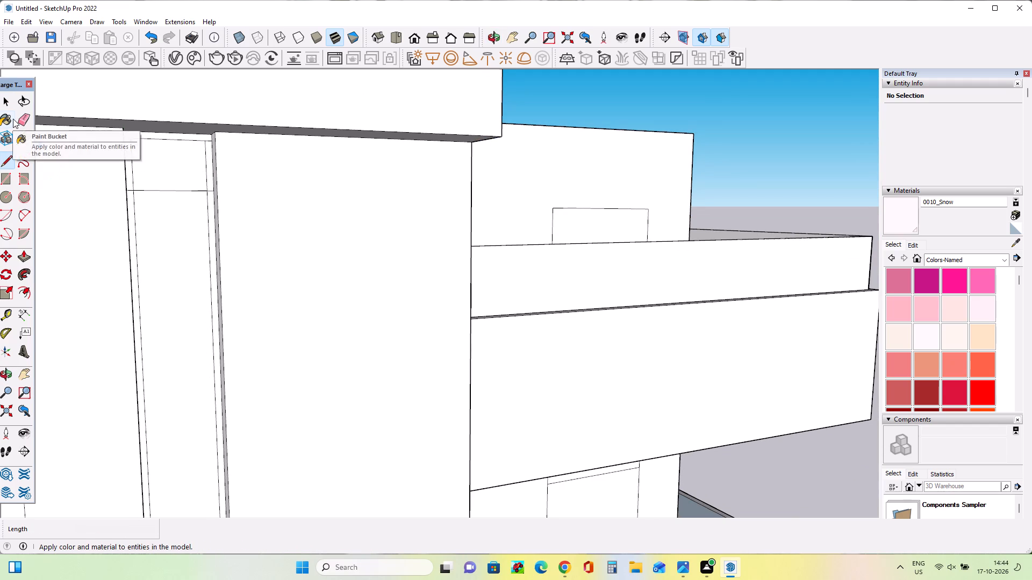
left_click(28, 120)
left_click(131, 168)
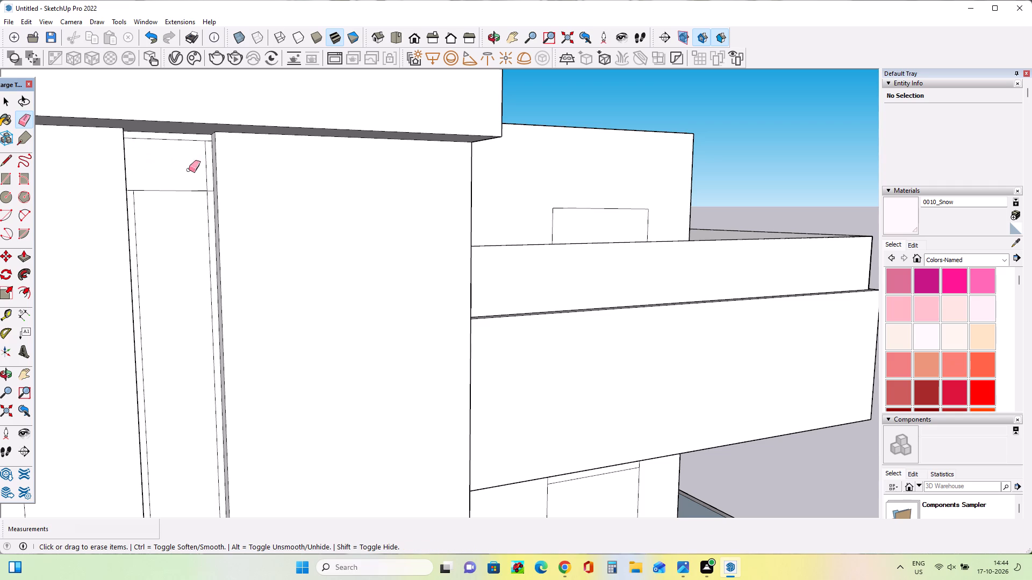
left_click(205, 175)
Erase the short line joining the upper panel's top right corner to the side of the recess.
left_click(213, 190)
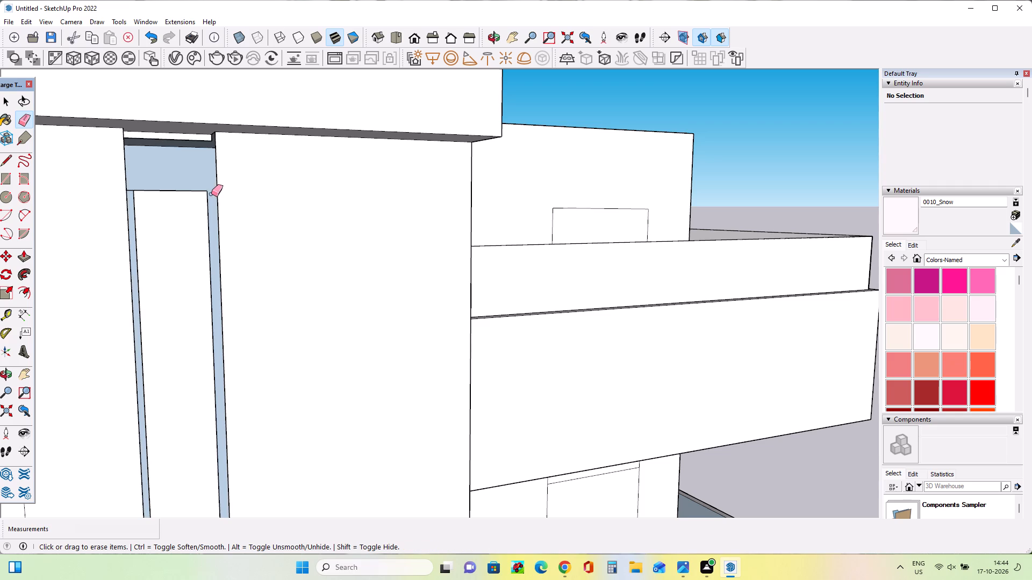
key("ctrl+z")
scroll(207, 204, "up", 5)
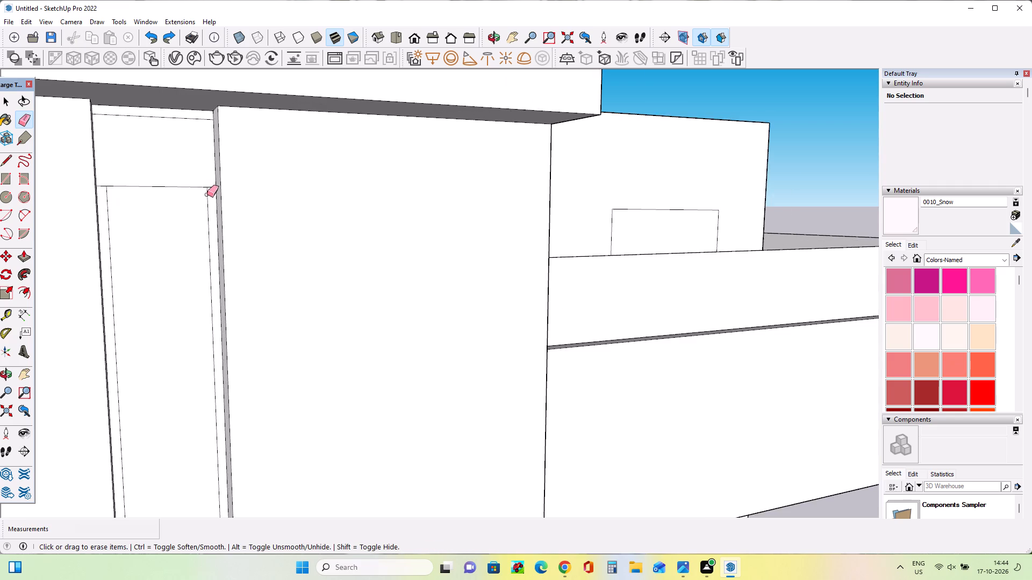
scroll(207, 194, "up", 2)
left_click(212, 184)
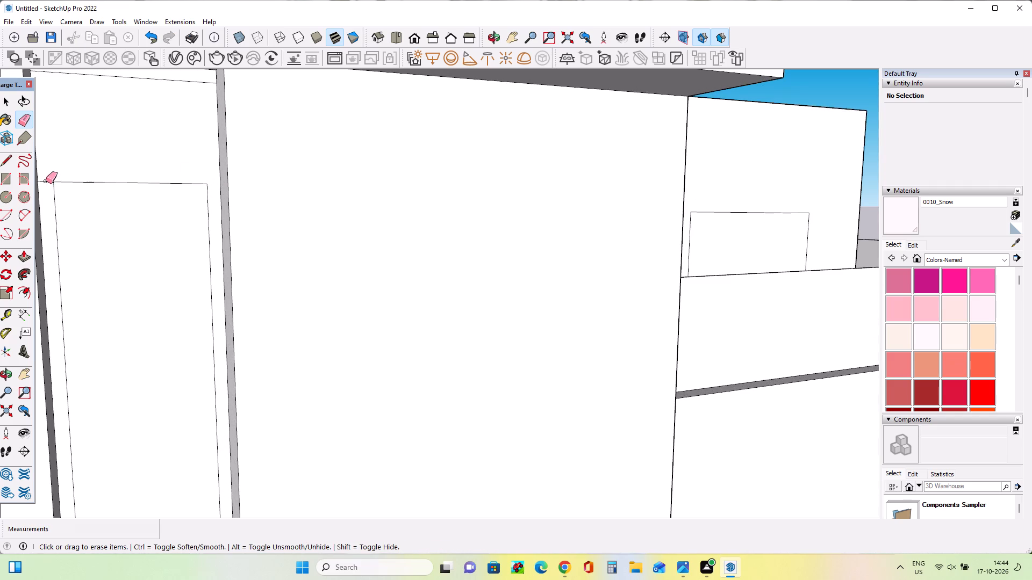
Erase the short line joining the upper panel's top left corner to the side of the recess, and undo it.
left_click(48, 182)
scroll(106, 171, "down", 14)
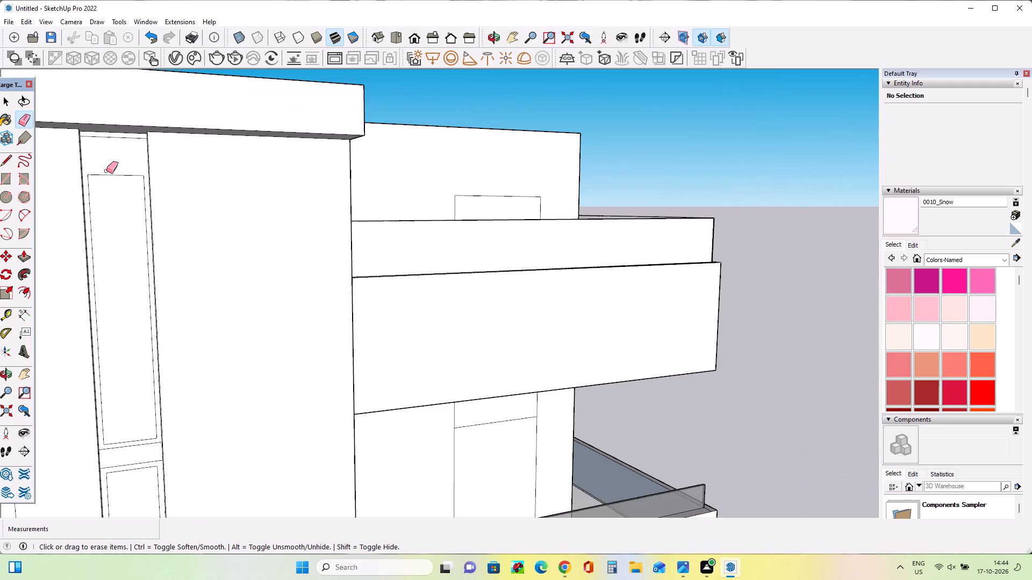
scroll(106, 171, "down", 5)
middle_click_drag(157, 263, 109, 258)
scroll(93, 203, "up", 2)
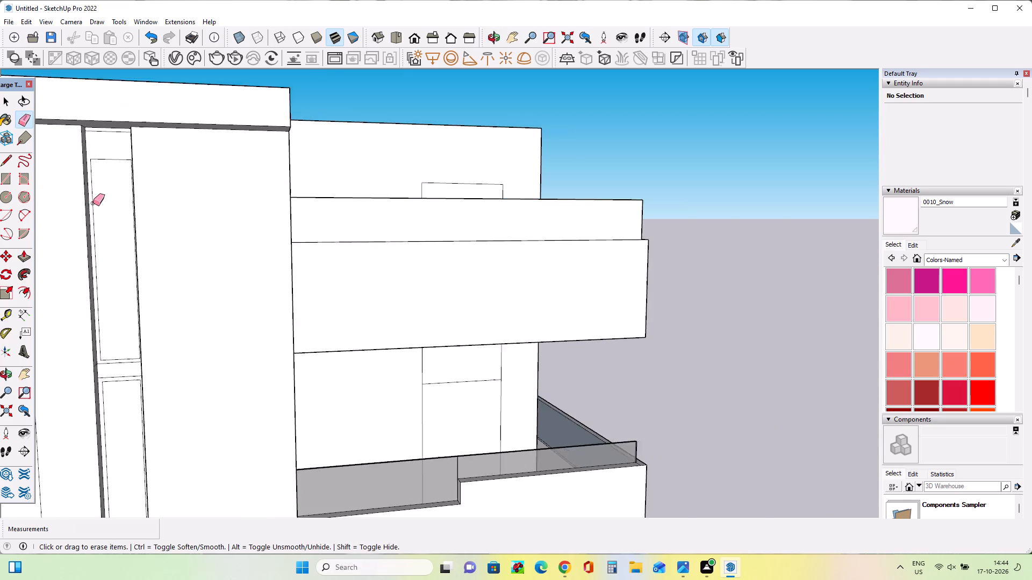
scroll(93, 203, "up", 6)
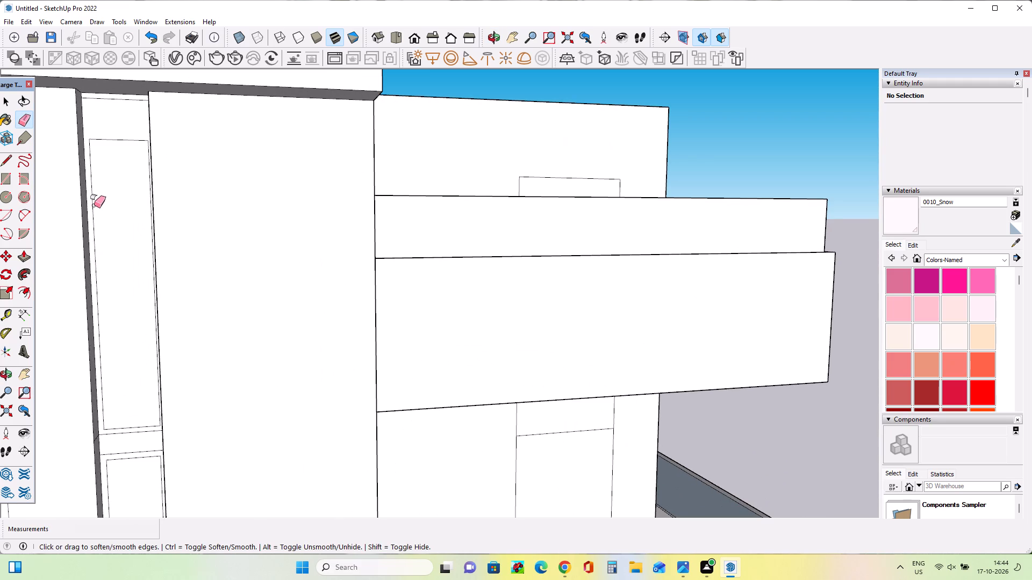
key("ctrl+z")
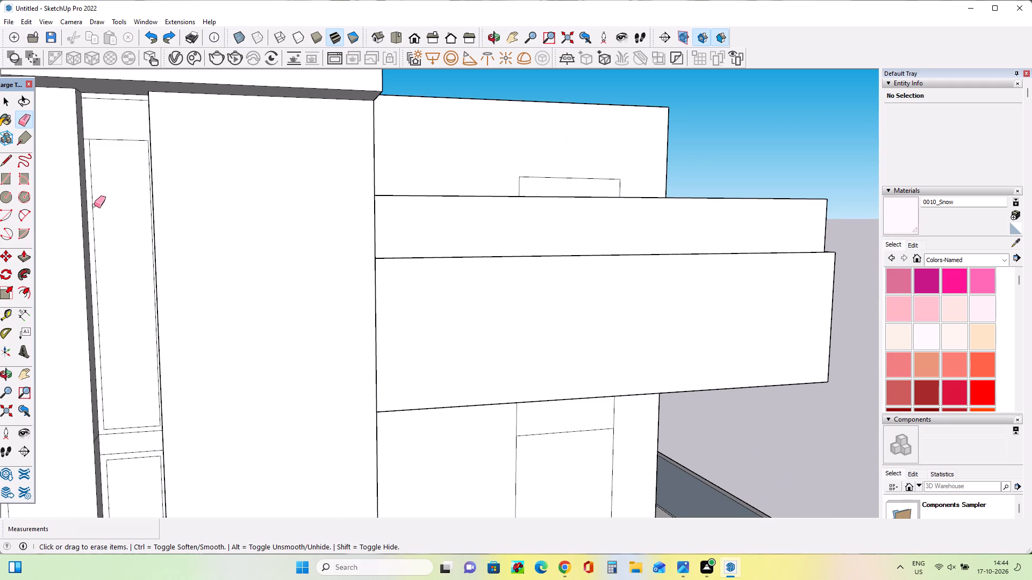
Draw a 3' 7 3/4" line across the recess just above the upper panel and erase the short line beside the panel's top left corner.
left_click(2, 158)
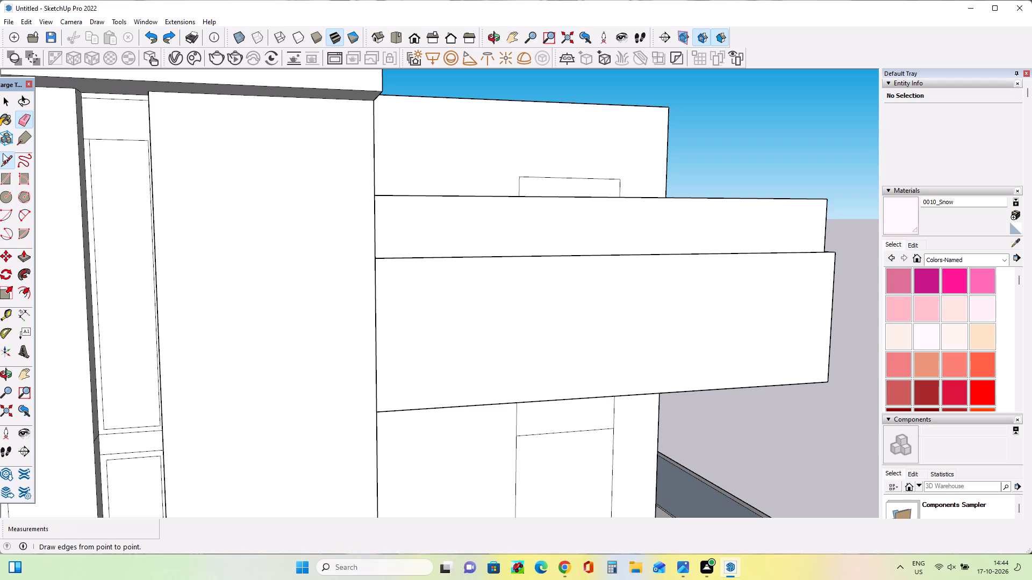
scroll(99, 135, "up", 7)
left_click(69, 130)
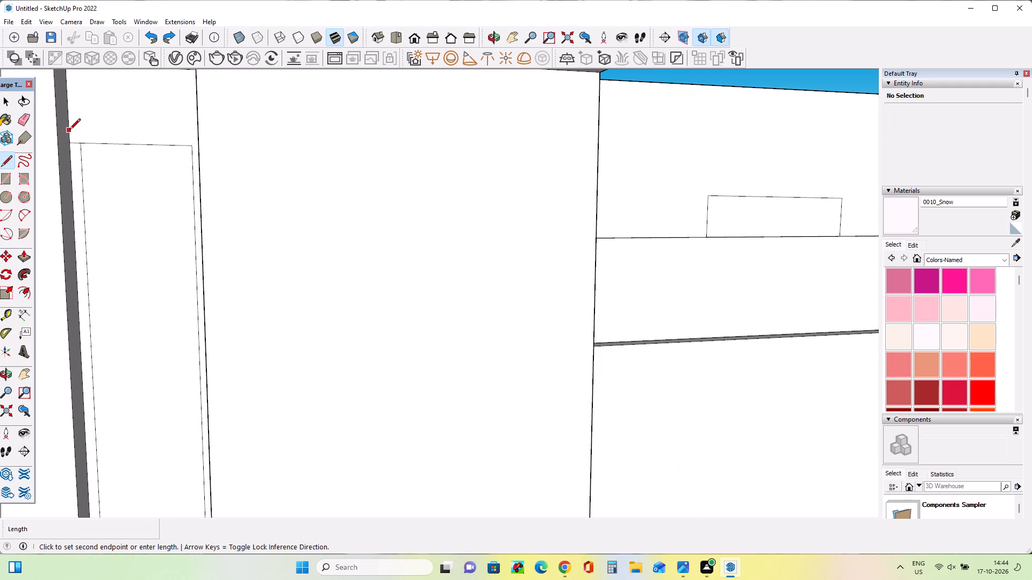
middle_click_drag(150, 138, 199, 137)
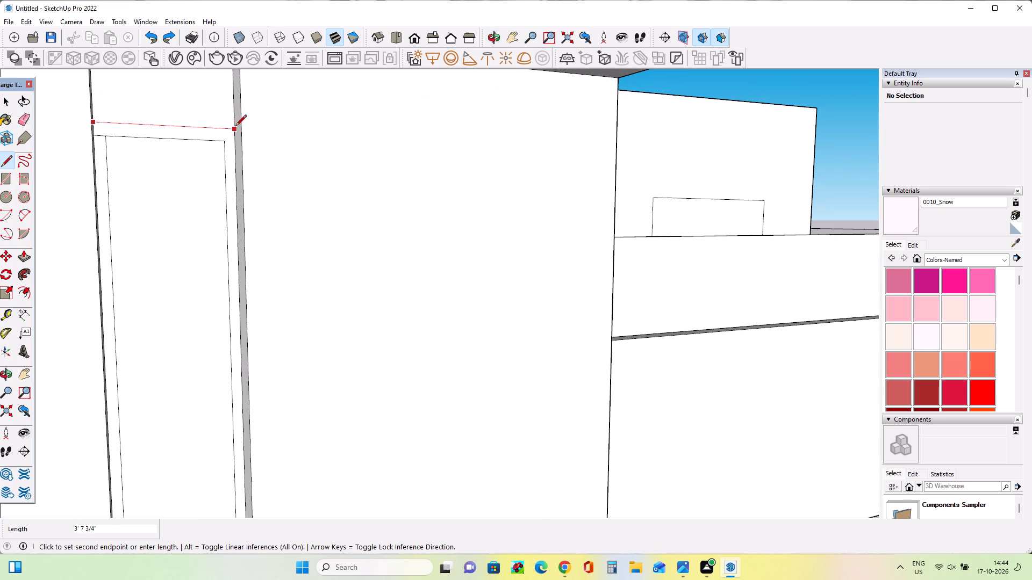
left_click(235, 127)
left_click(29, 122)
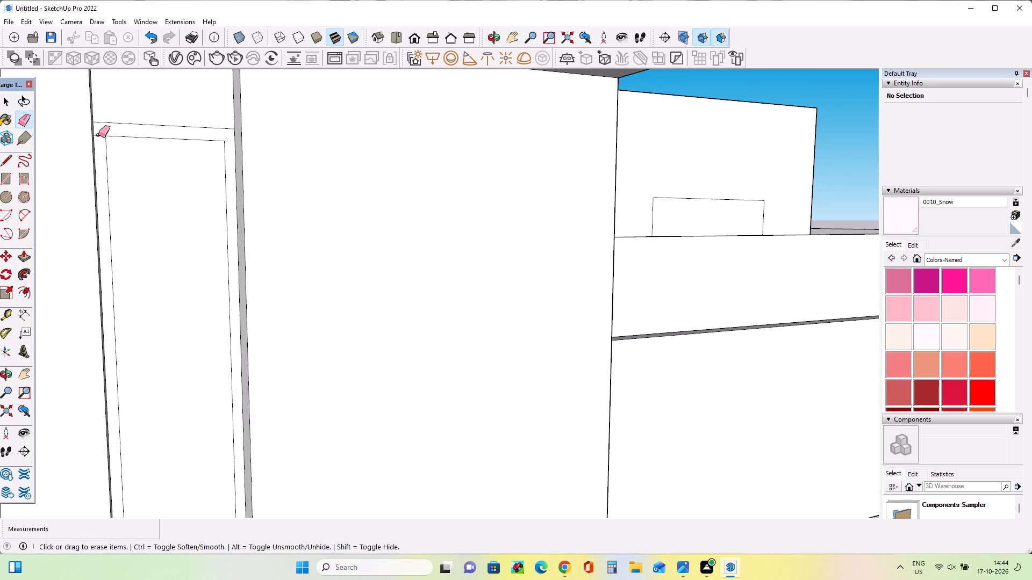
left_click(98, 135)
Examine the whole facade, including the recessed window strip, the balconies and the overall building shape.
scroll(113, 144, "down", 18)
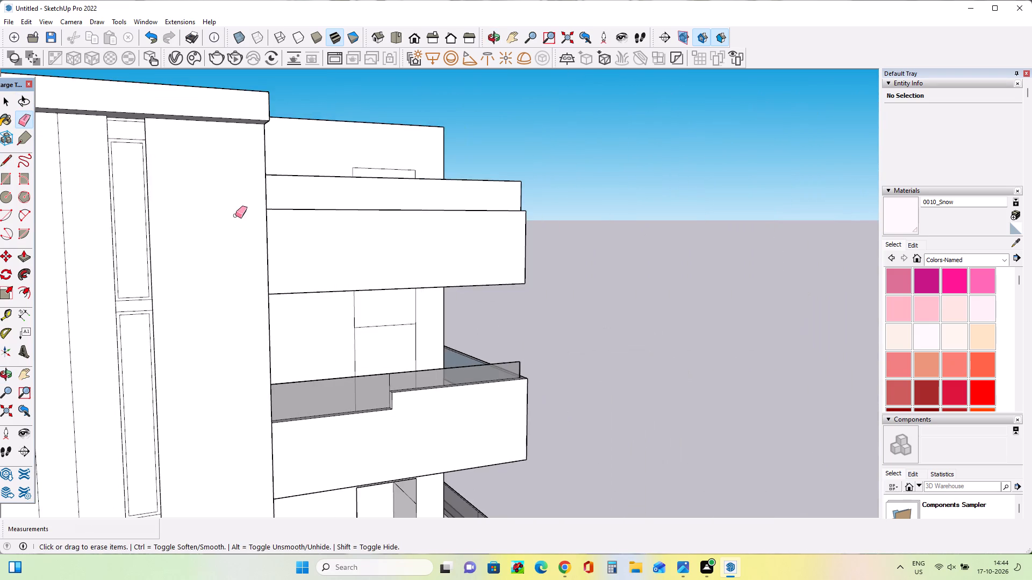
middle_click_drag(232, 224, 136, 245)
scroll(136, 245, "down", 3)
middle_click_drag(137, 277, 174, 234)
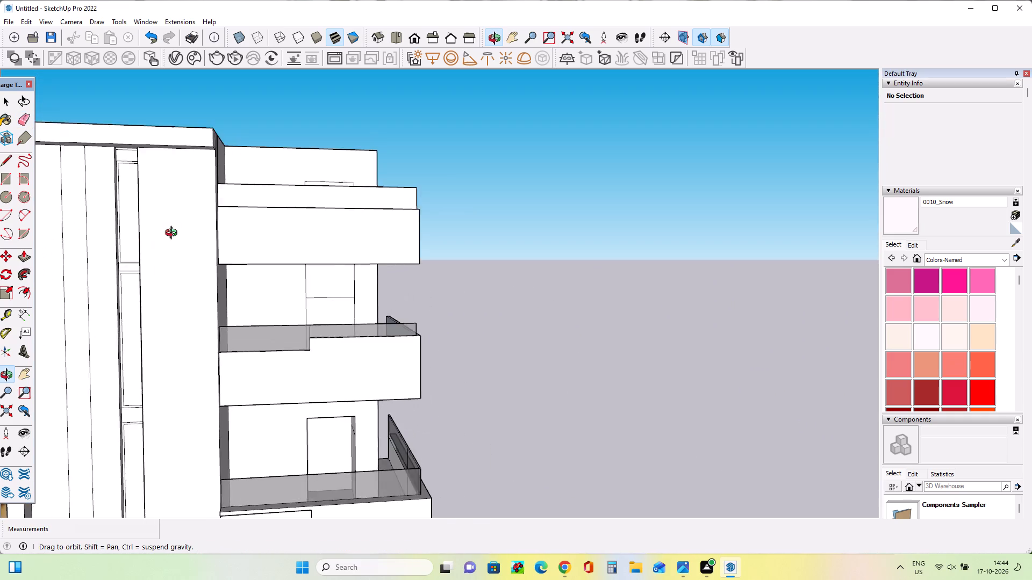
middle_click_drag(174, 234, 138, 240)
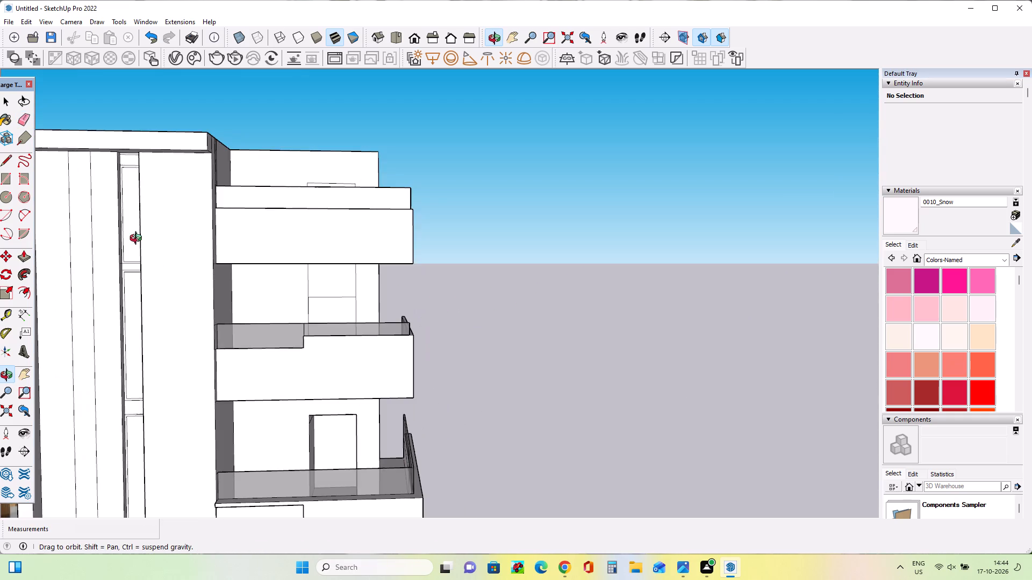
middle_click_drag(138, 240, 183, 263)
scroll(190, 266, "down", 7)
middle_click_drag(152, 317, 201, 305)
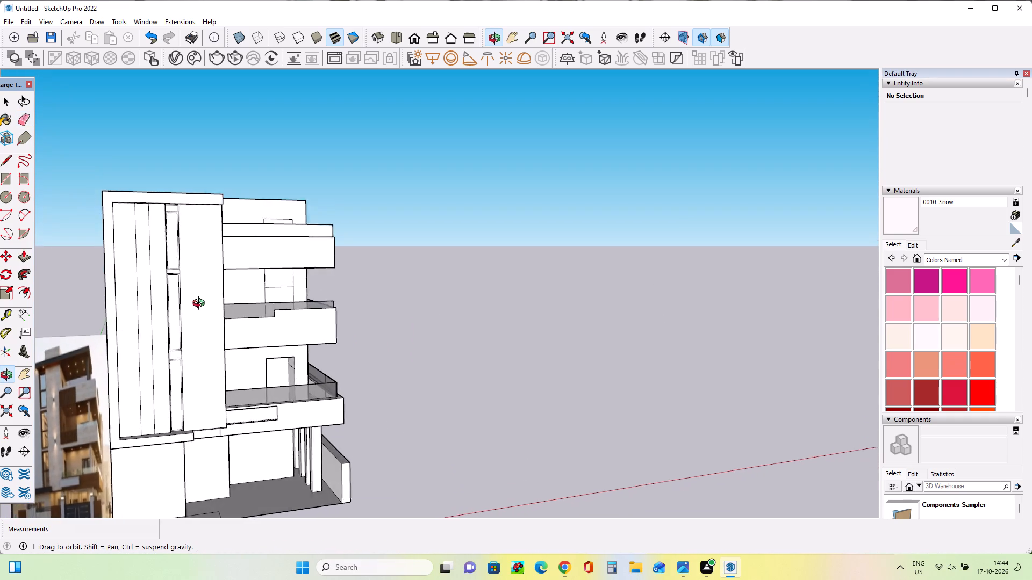
middle_click_drag(201, 305, 202, 306)
scroll(200, 307, "down", 3)
middle_click_drag(221, 329, 178, 348)
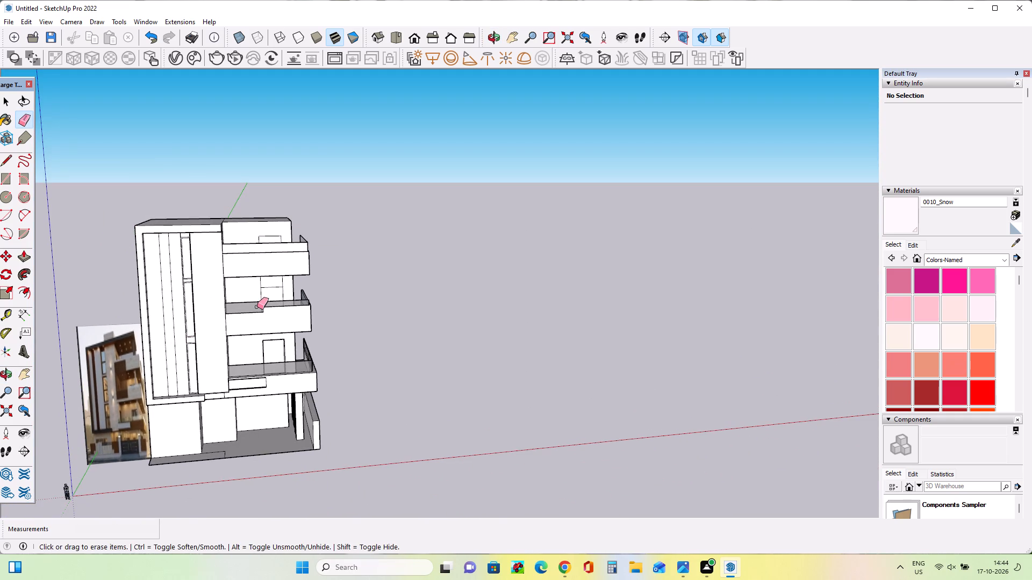
Erase the two vertical lines above the top of the door outline on the second-highest balcony's back wall.
scroll(257, 307, "up", 4)
middle_click_drag(316, 306, 322, 218)
scroll(273, 273, "up", 4)
left_click_drag(255, 258, 261, 257)
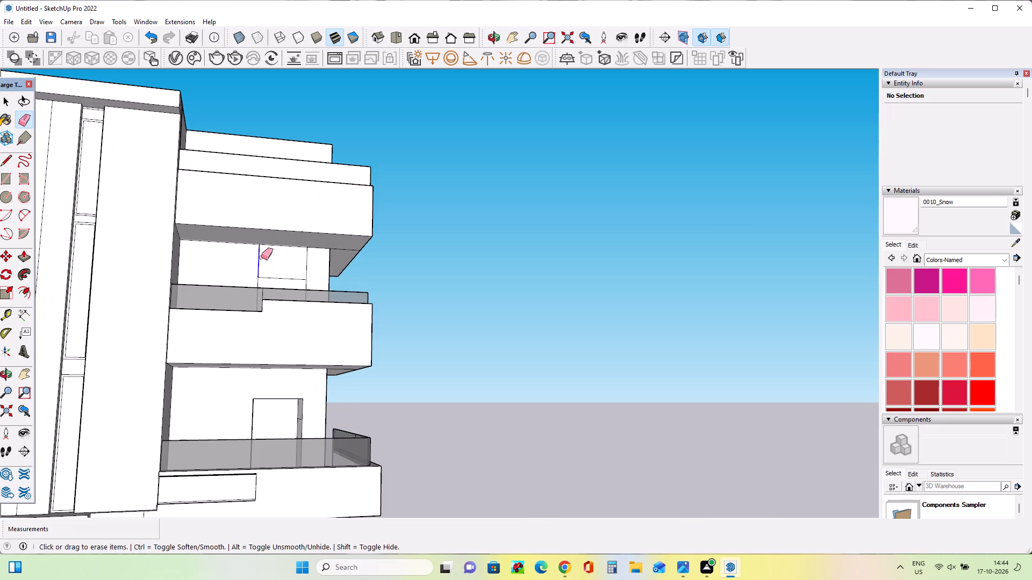
left_click_drag(261, 257, 275, 257)
left_click(305, 262)
Push the door face behind the second-highest balcony inward about 29' 1 5/16" to form an opening.
scroll(230, 267, "down", 4)
middle_click_drag(304, 295, 289, 373)
scroll(293, 367, "down", 1)
left_click(26, 256)
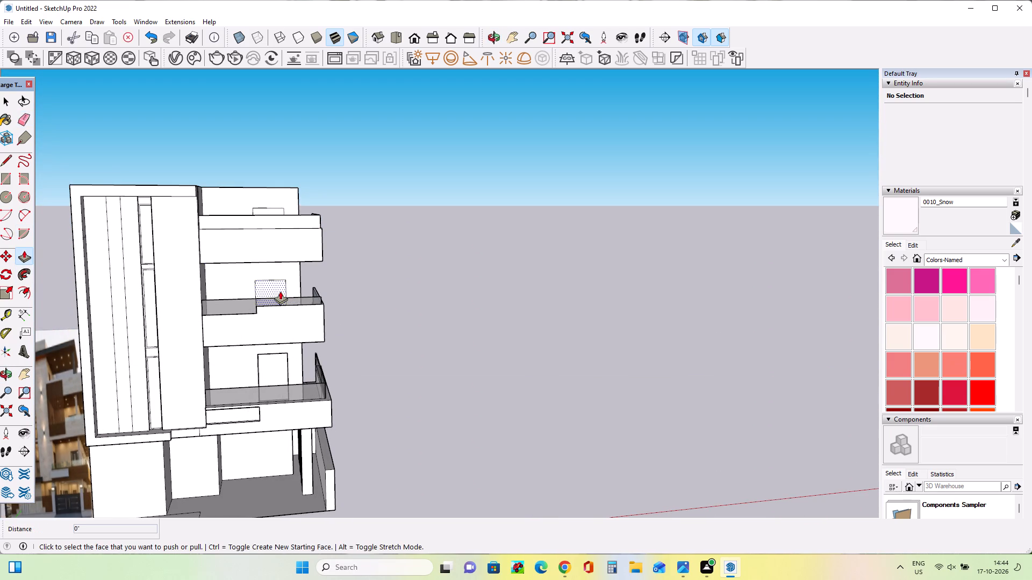
left_click(276, 289)
left_click(275, 280)
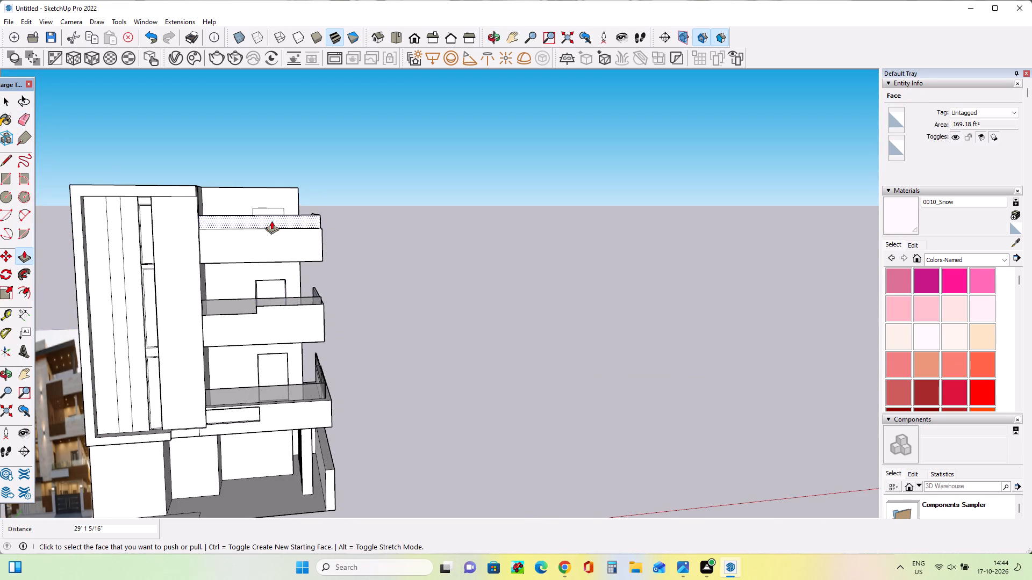
Push the door face behind the top balcony inward about 8' 3 5/16" to form an opening.
middle_click_drag(271, 211, 283, 311)
left_click(262, 226)
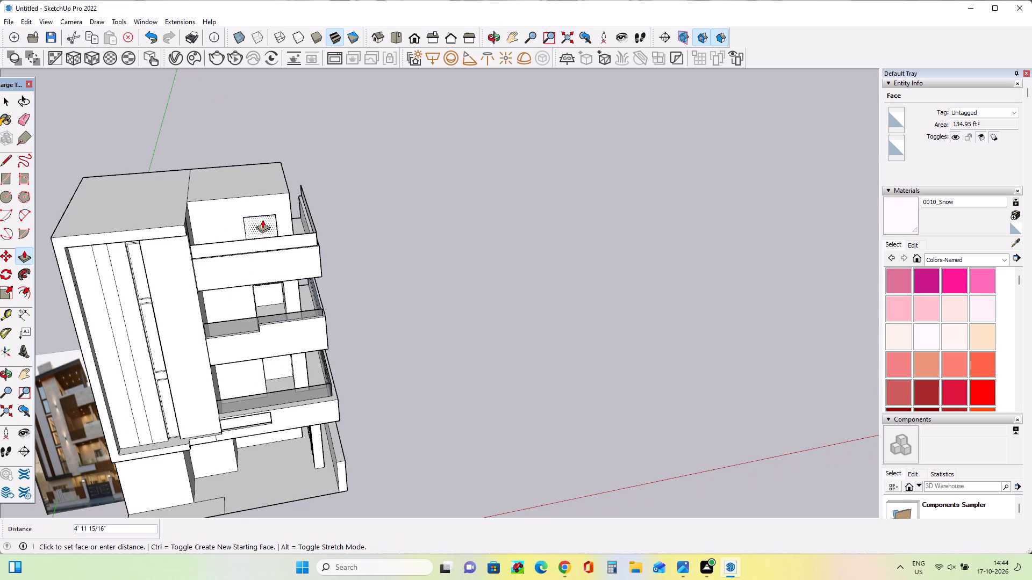
left_click(262, 216)
Draw a thin full-width rectangle along the top edge of the back wall above the top balcony's door opening.
middle_click_drag(269, 263, 285, 193)
scroll(315, 185, "down", 4)
middle_click_drag(284, 199, 347, 220)
middle_click(363, 185)
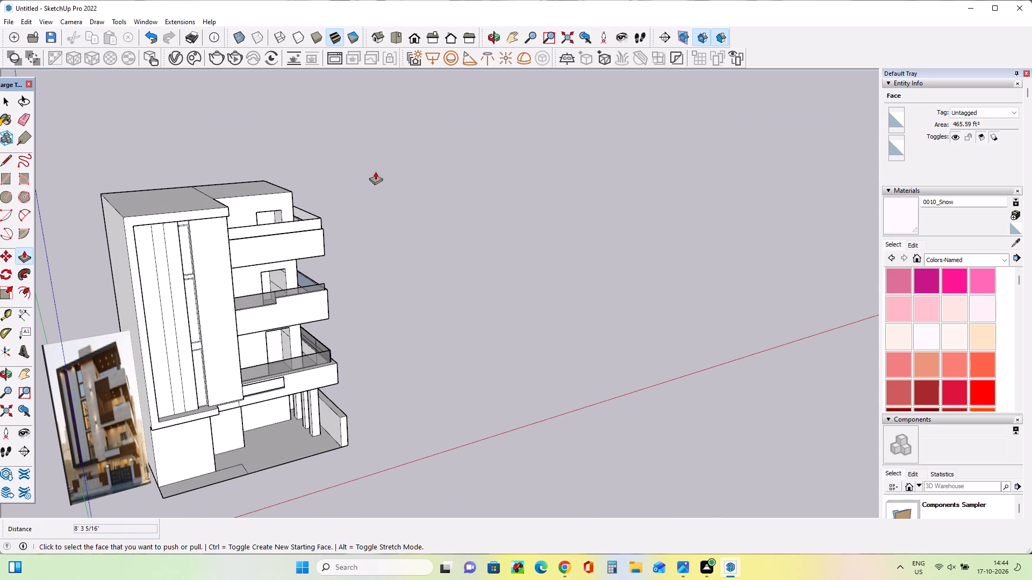
middle_click_drag(195, 249, 254, 243)
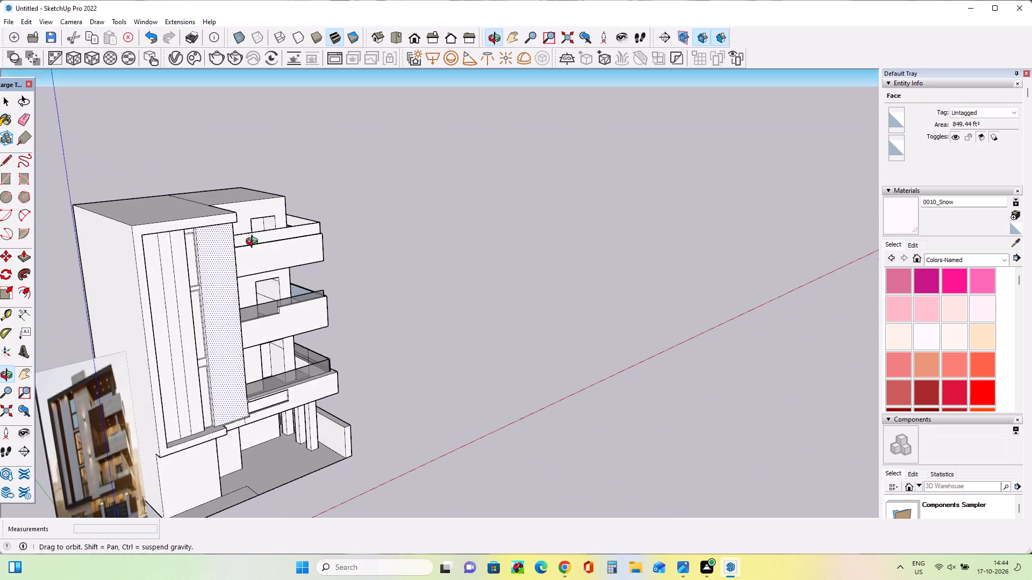
middle_click_drag(254, 243, 257, 244)
middle_click_drag(291, 260, 94, 315)
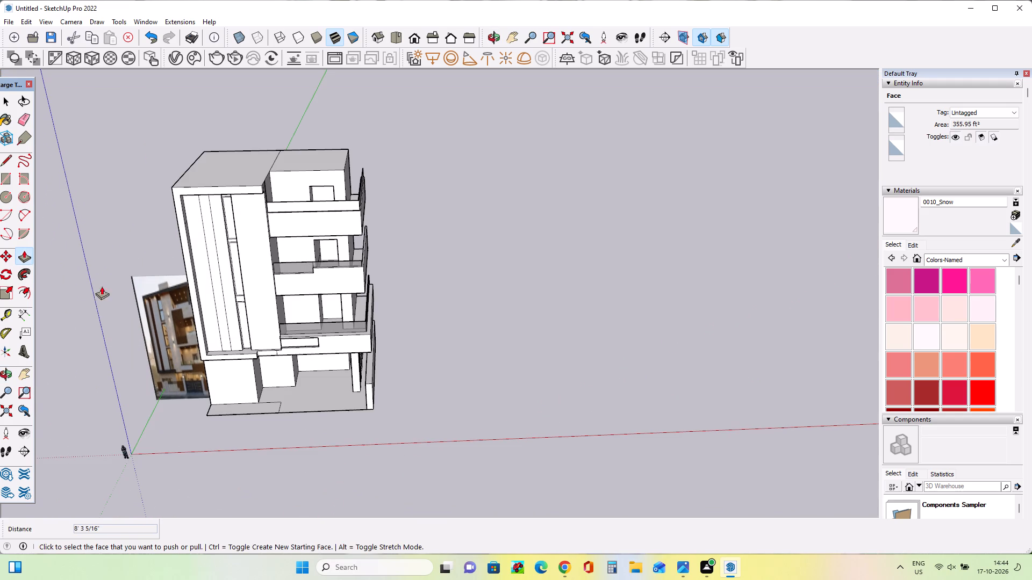
middle_click_drag(163, 239, 165, 239)
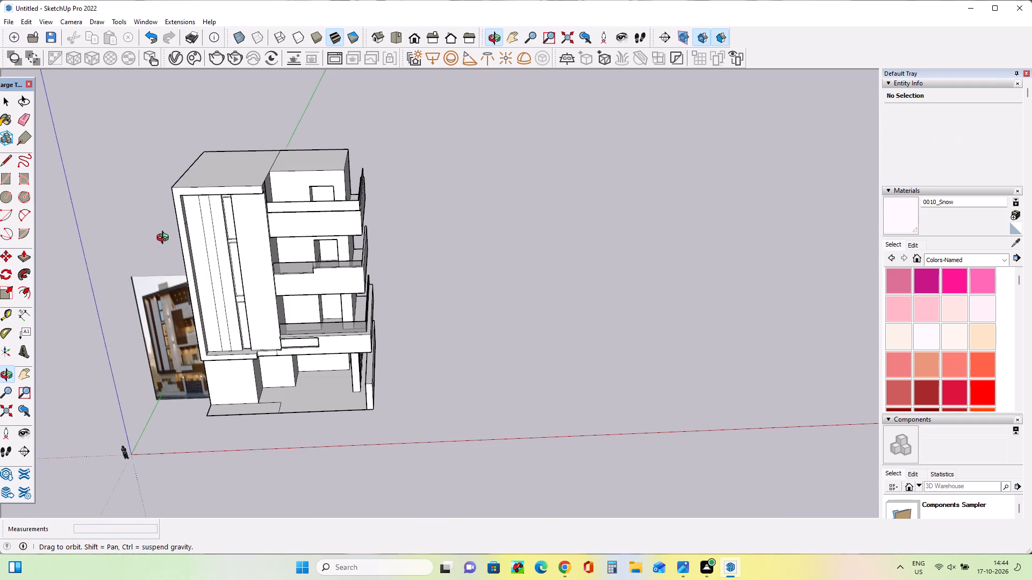
middle_click_drag(165, 239, 196, 234)
left_click(7, 182)
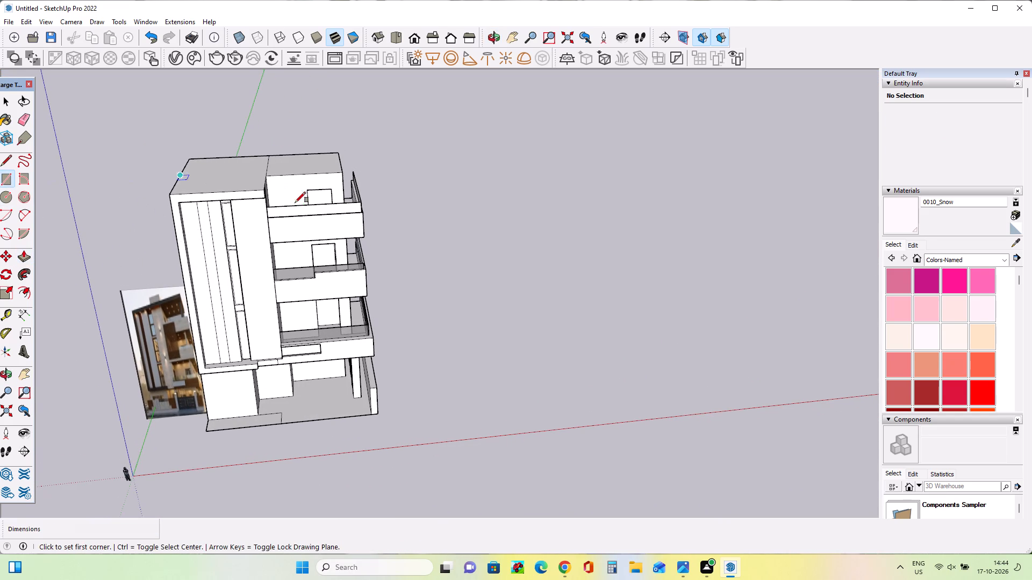
scroll(295, 202, "up", 7)
left_click(237, 150)
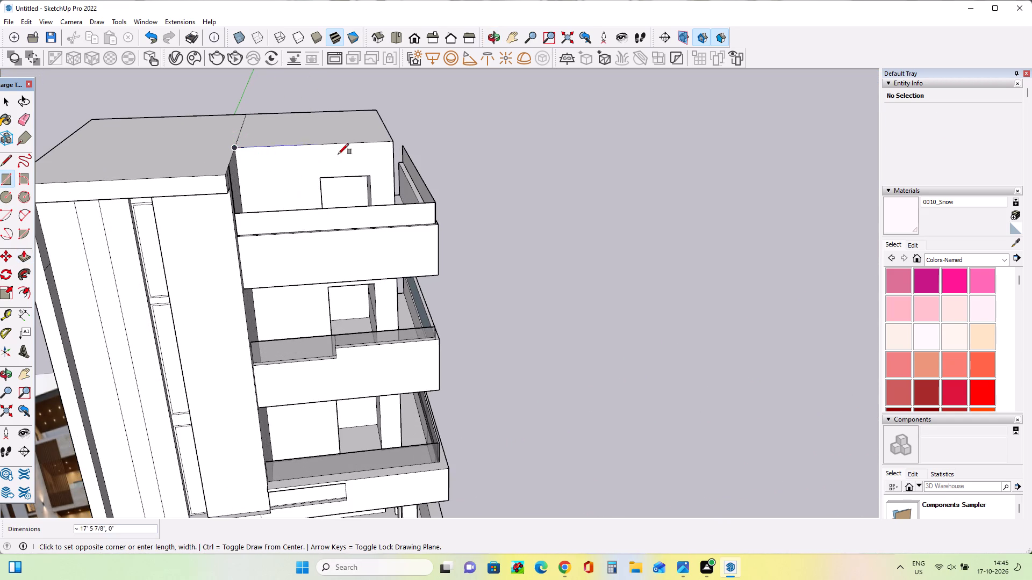
left_click(395, 149)
Erase the stray vertical lines on the side of the projecting frame, beside the top balcony and just below the roof.
middle_click_drag(390, 221, 397, 229)
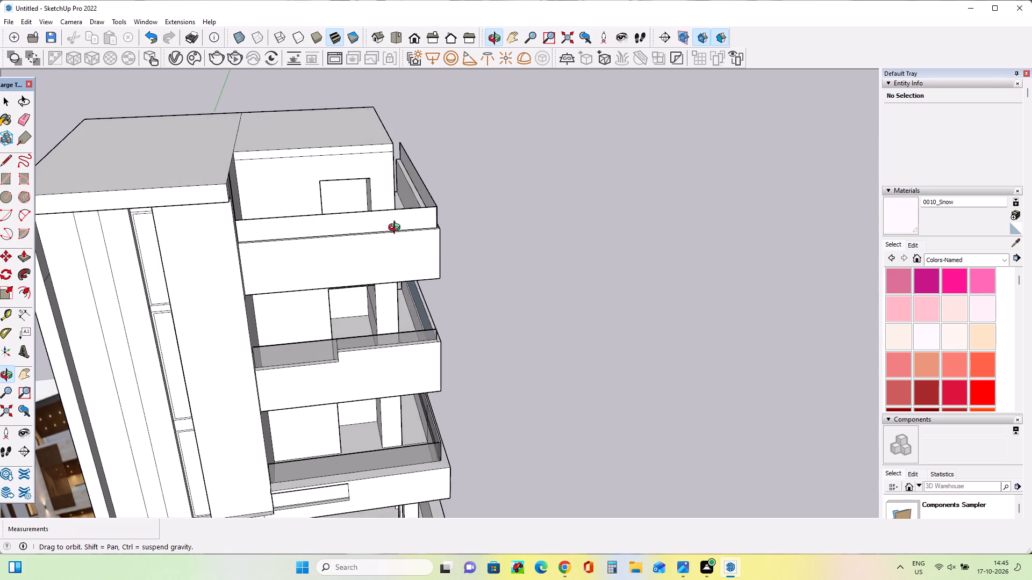
middle_click_drag(397, 229, 398, 223)
middle_click_drag(415, 255, 482, 218)
scroll(481, 218, "down", 5)
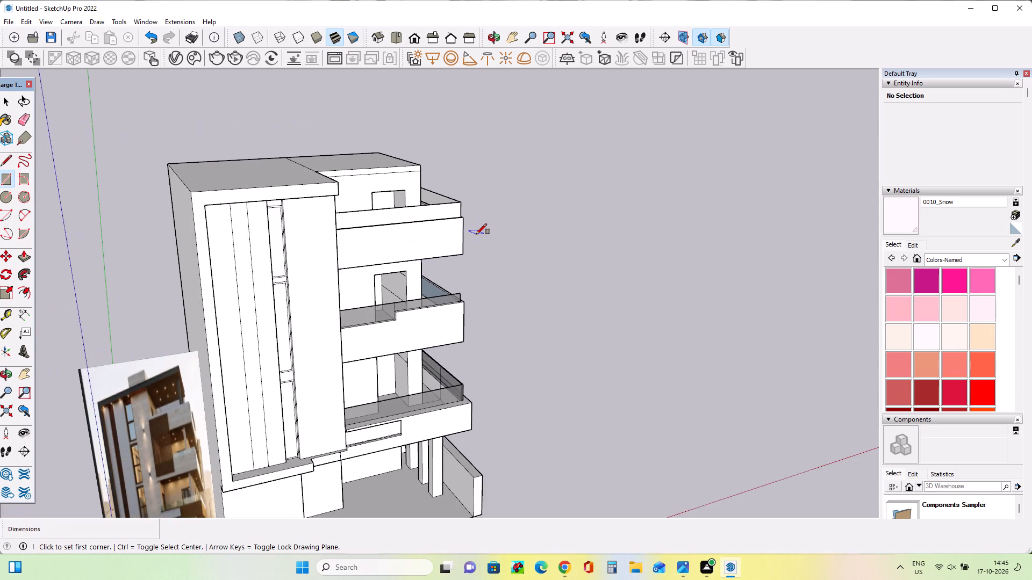
middle_click_drag(476, 235, 192, 285)
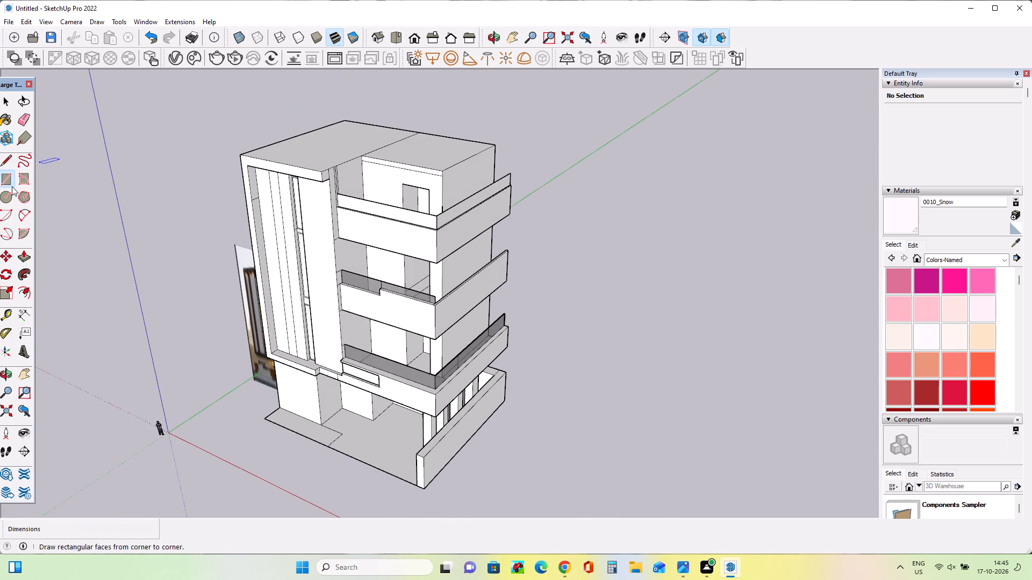
left_click(20, 120)
scroll(319, 182, "up", 7)
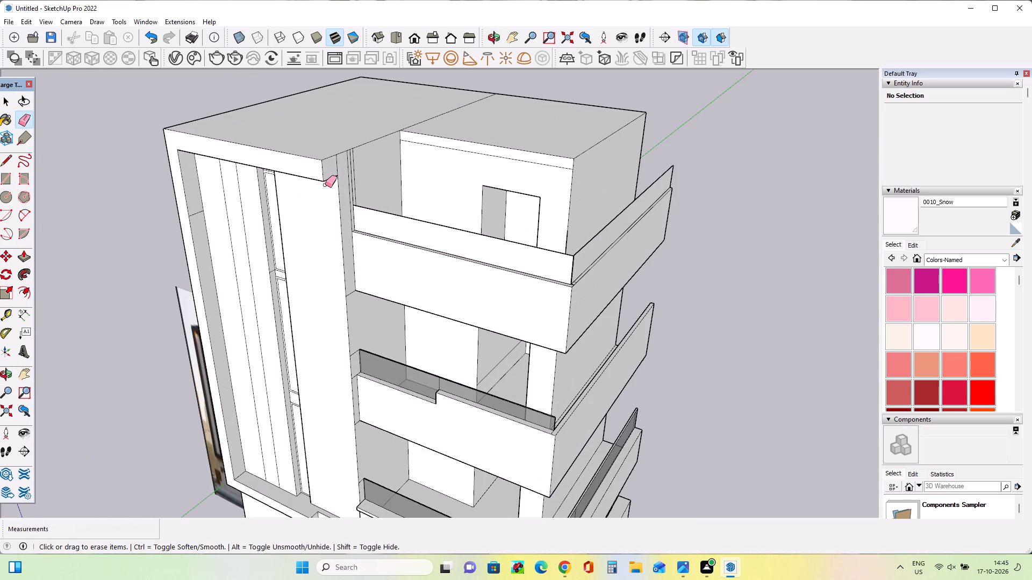
left_click_drag(349, 182, 359, 176)
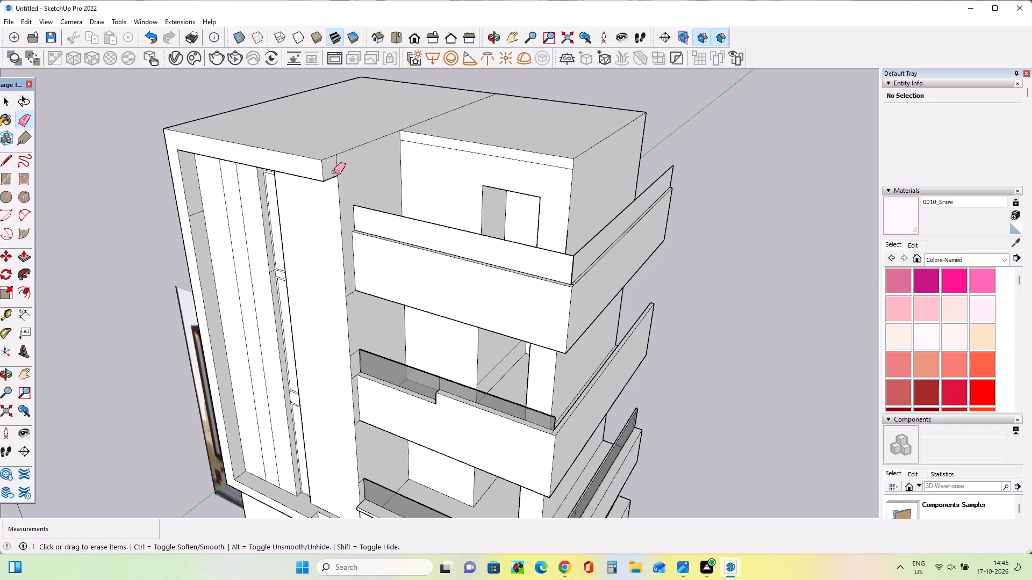
left_click(334, 169)
Pull the thin strip above the top balcony outward 18' 10 9/16" to the projecting frame's front, forming a roof overhang.
middle_click_drag(320, 214, 354, 164)
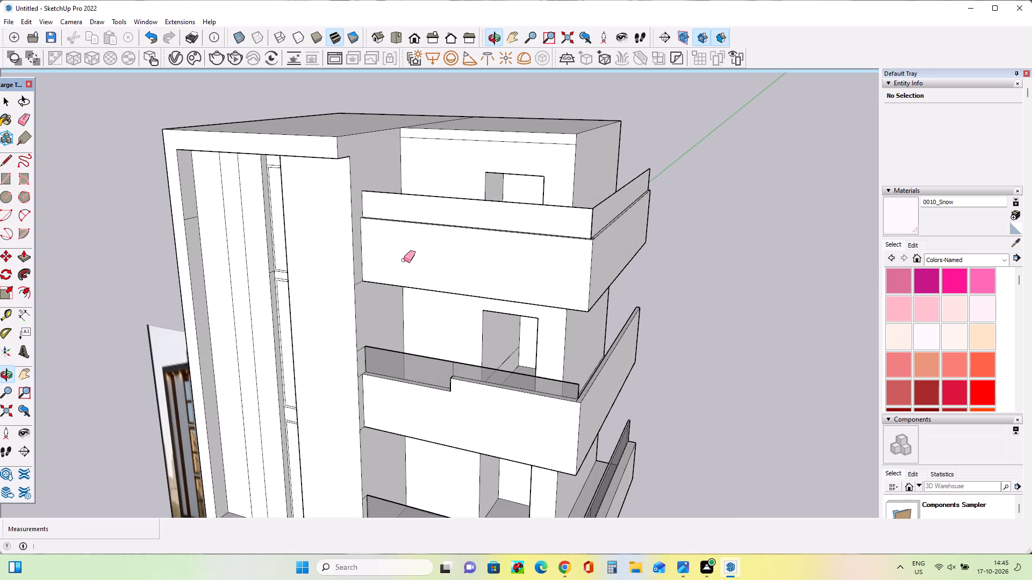
left_click(25, 260)
left_click(508, 133)
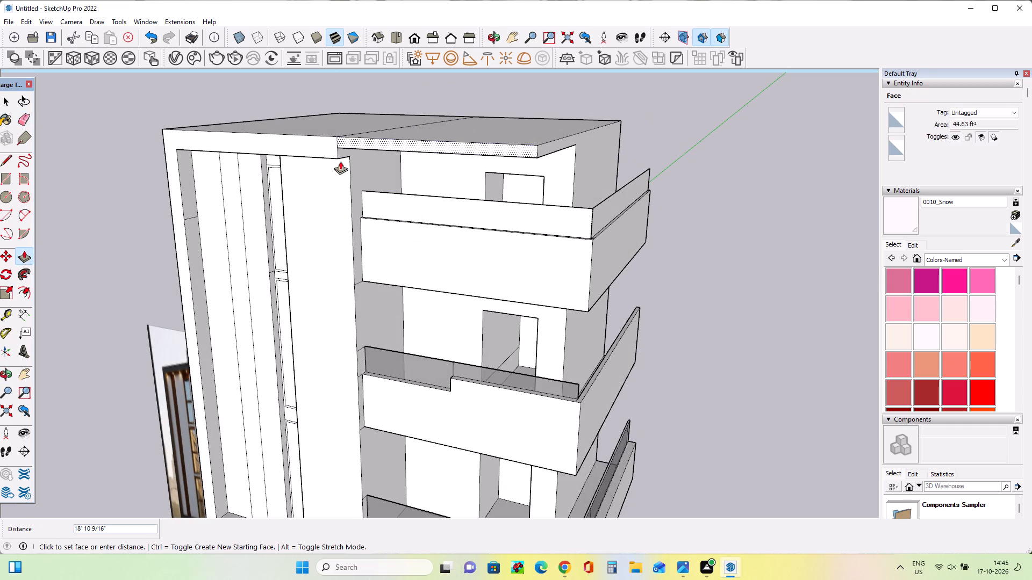
left_click(329, 156)
Pull the roof overhang's underside down to match the thickness of the projecting frame's top band.
middle_click_drag(424, 183, 446, 79)
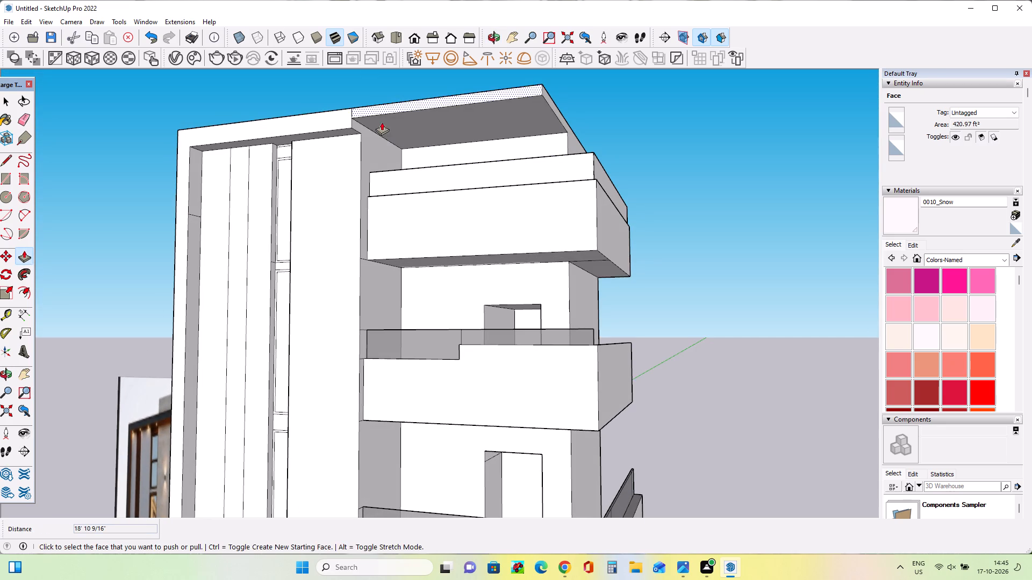
left_click(382, 122)
left_click(344, 139)
Erase the seam lines between the projecting frame and the roof overhang on the front band and the roof surface.
middle_click_drag(413, 193, 590, 236)
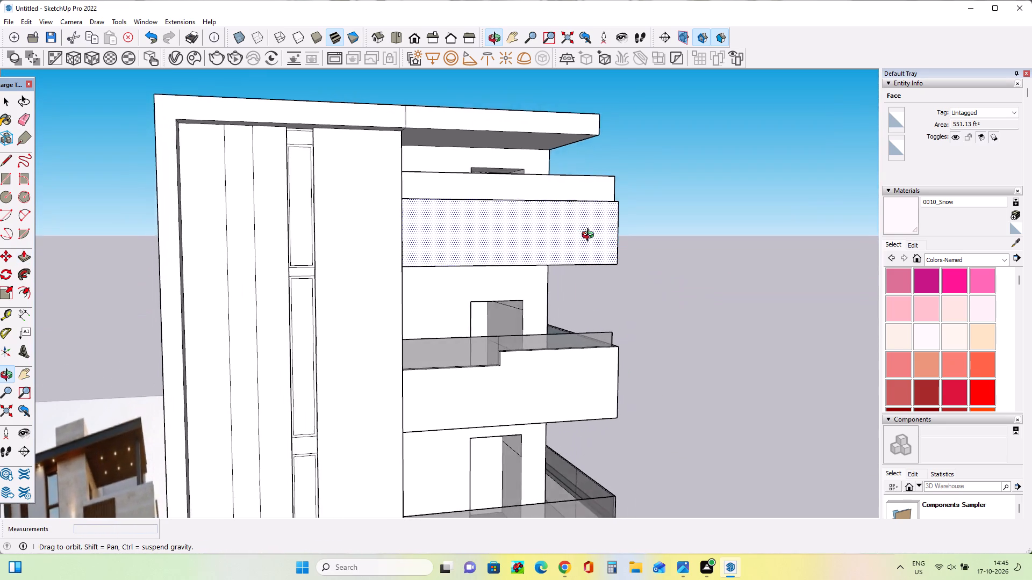
middle_click_drag(590, 236, 532, 279)
left_click(21, 115)
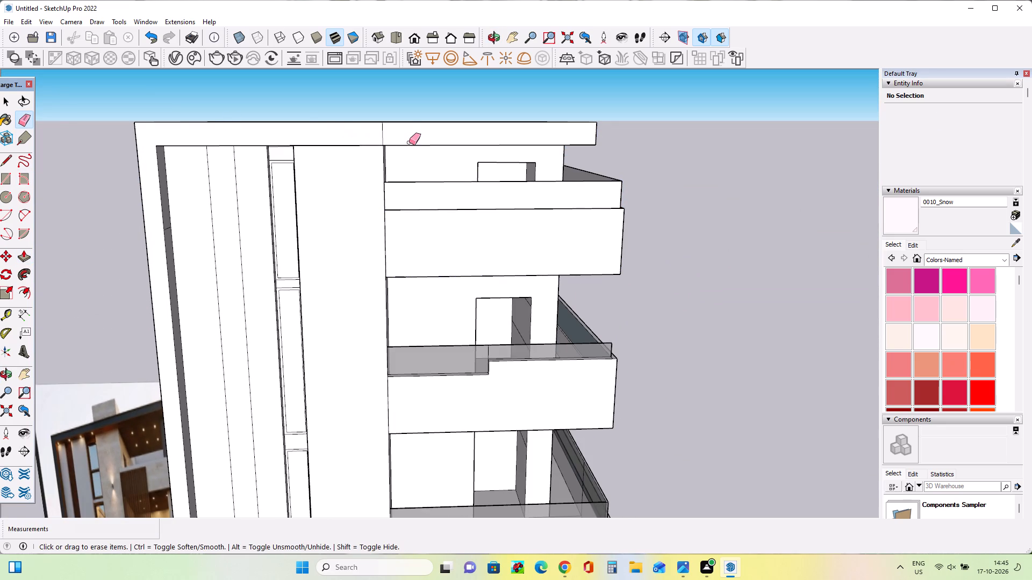
left_click(383, 140)
middle_click_drag(390, 214, 386, 288)
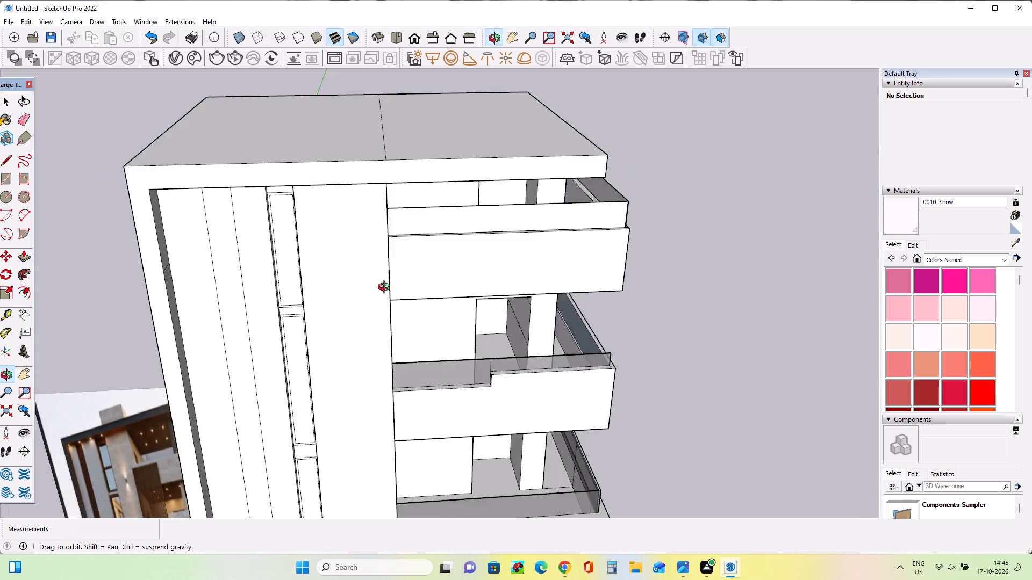
middle_click_drag(386, 288, 389, 198)
middle_click_drag(389, 198, 349, 298)
left_click_drag(354, 163, 368, 170)
Draw two vertical lines up through the roof in line with the wide pillar's two edges, the second about 10' 11" long.
middle_click_drag(349, 280, 410, 184)
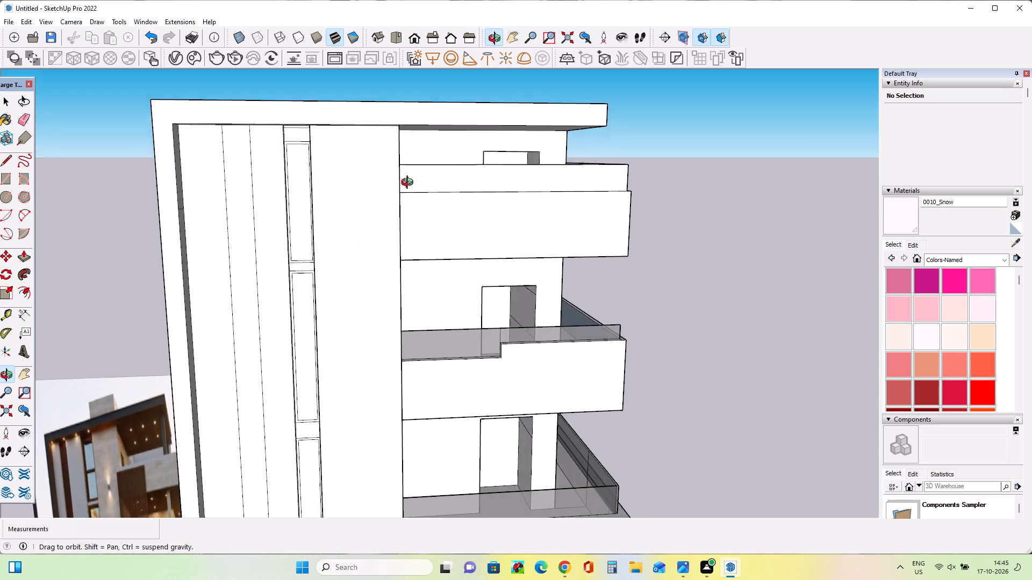
middle_click_drag(410, 184, 424, 181)
middle_click_drag(378, 299, 407, 323)
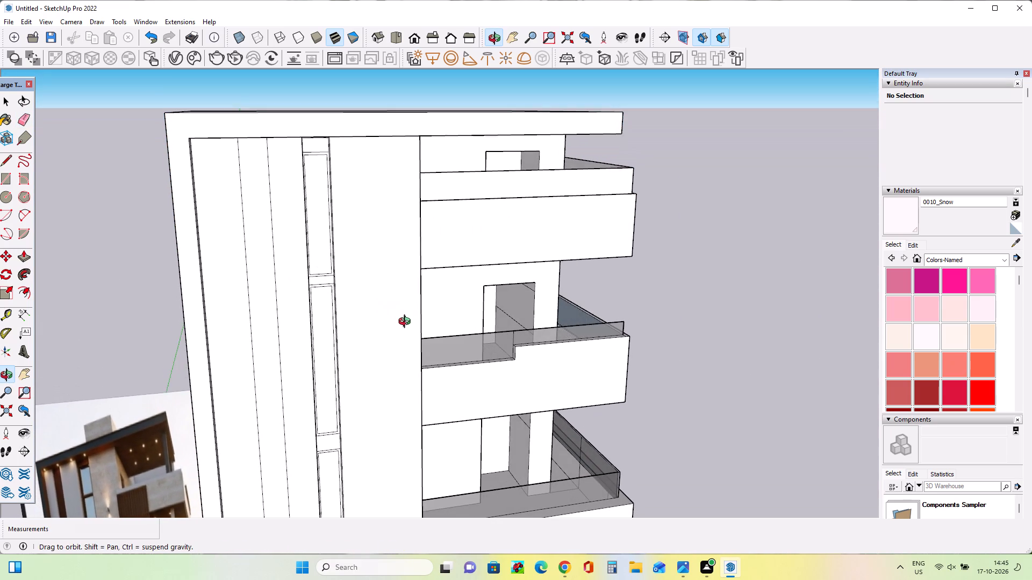
middle_click_drag(407, 323, 338, 346)
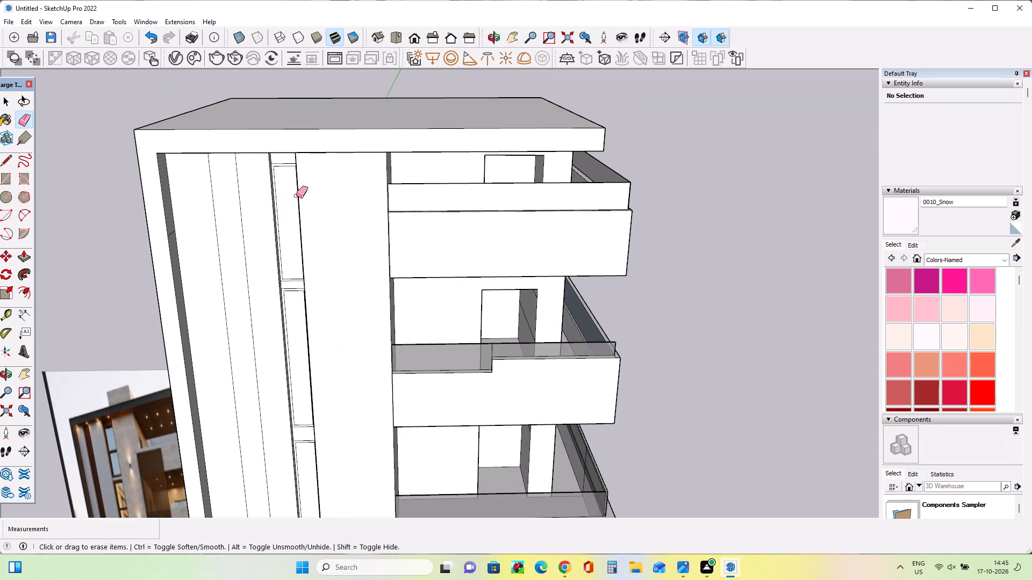
left_click(4, 160)
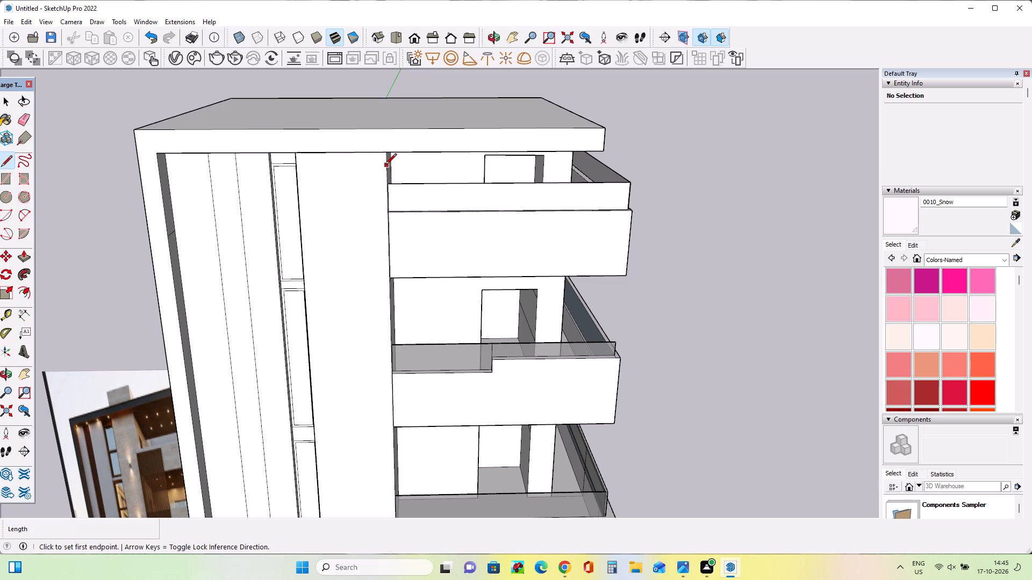
left_click(386, 165)
left_click(380, 86)
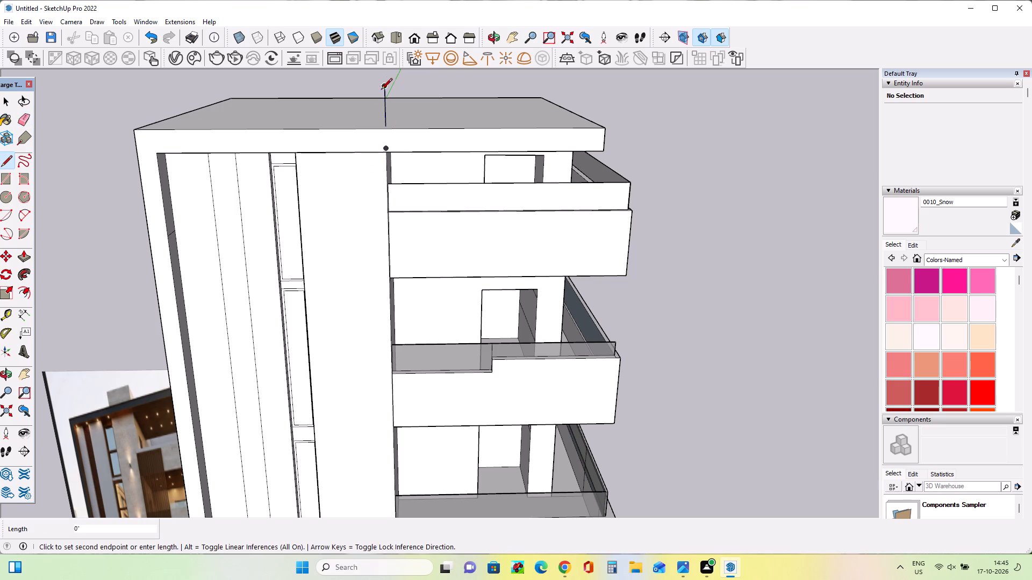
key("space")
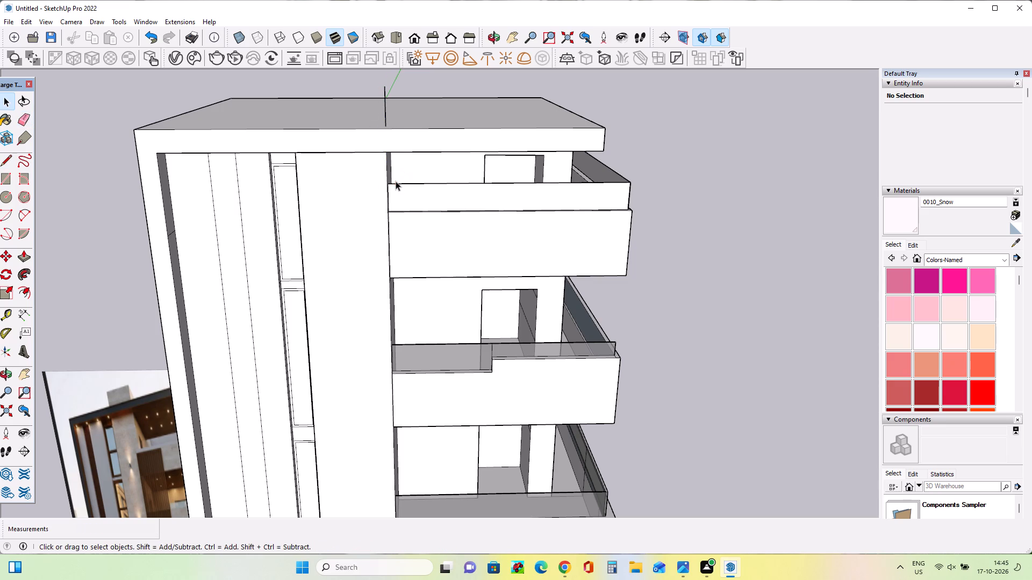
left_click(1, 162)
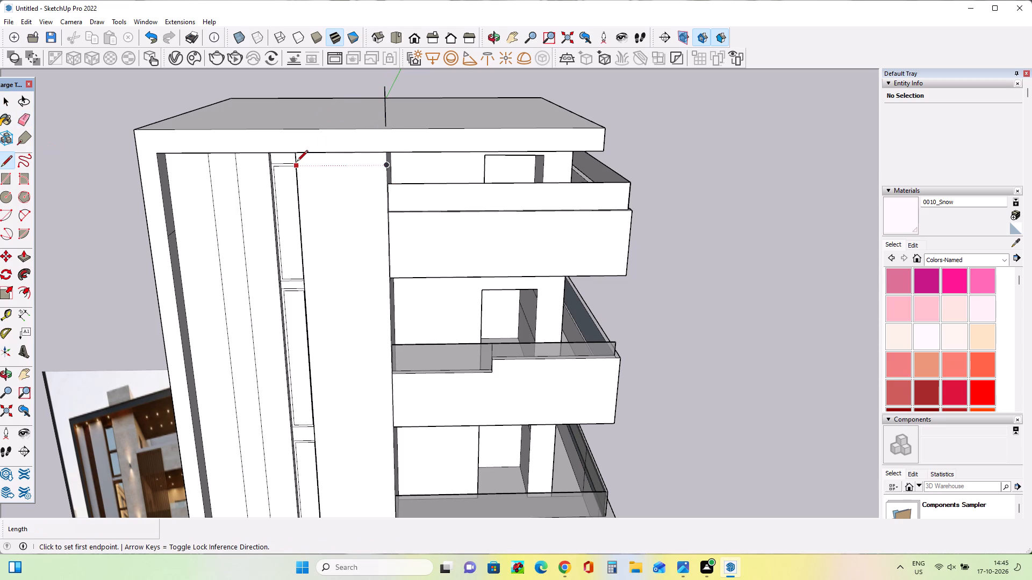
left_click(297, 162)
left_click(294, 83)
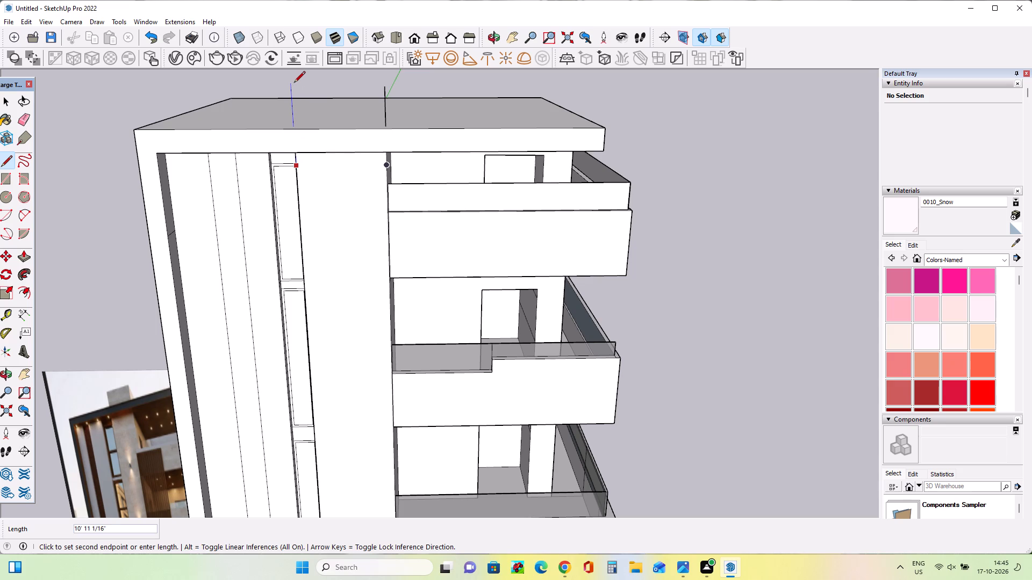
middle_click_drag(353, 200, 388, 216)
scroll(359, 202, "down", 1)
key("space")
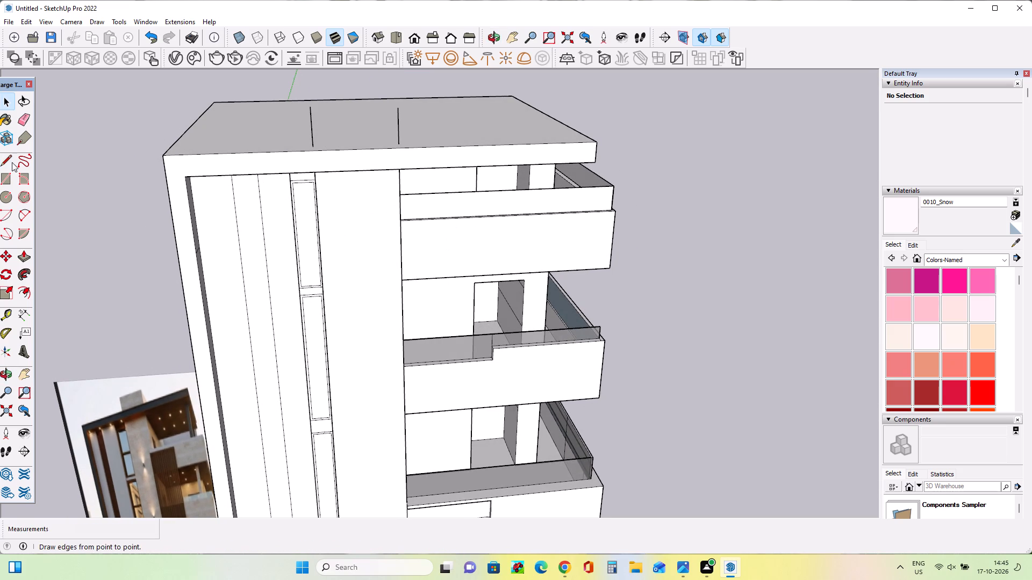
Draw a rectangle about 46' by 12' 2 5/8" on the roof, running back from between the two vertical lines.
left_click(5, 177)
middle_click_drag(335, 197, 359, 281)
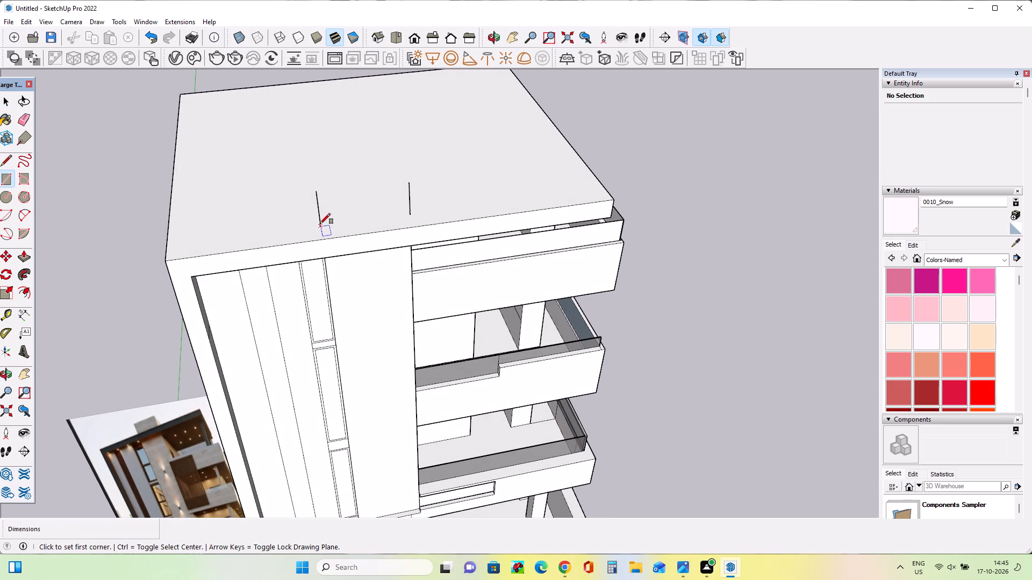
left_click(320, 224)
left_click(411, 211)
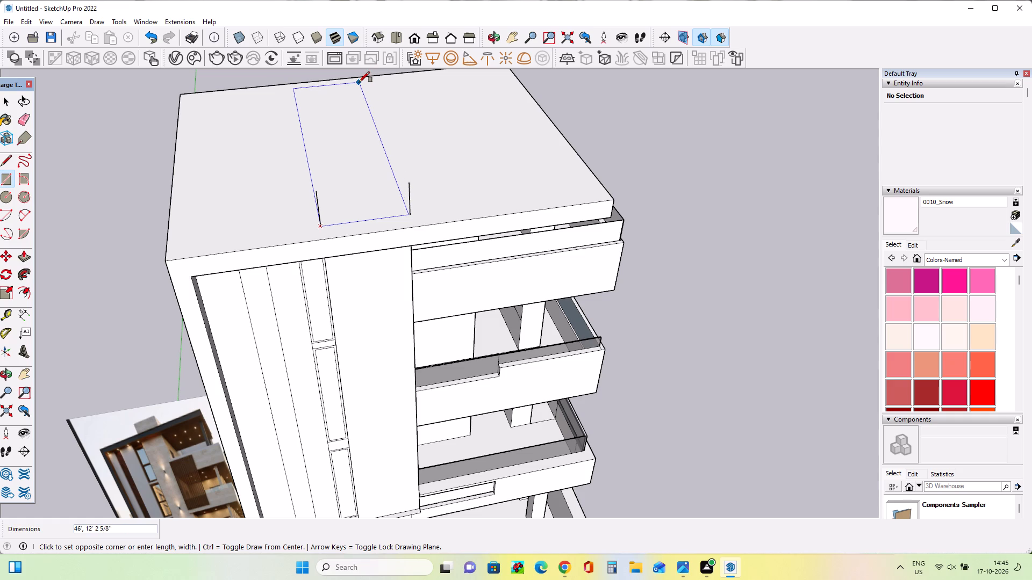
left_click(360, 82)
Pull the roof rectangle up 10' 4 11/16" to form the rooftop block.
middle_click_drag(408, 269, 423, 281)
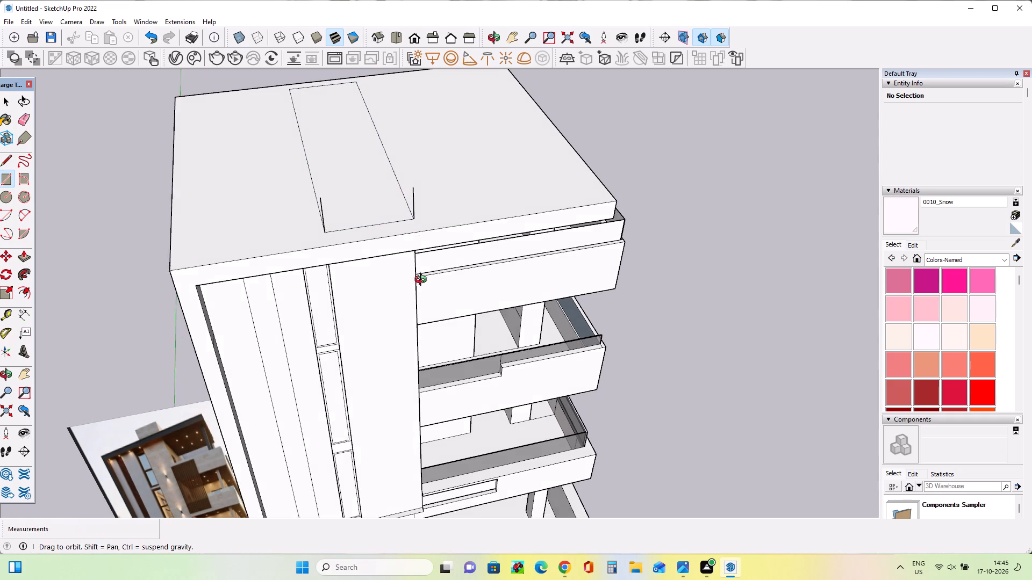
middle_click_drag(423, 281, 425, 285)
left_click(25, 251)
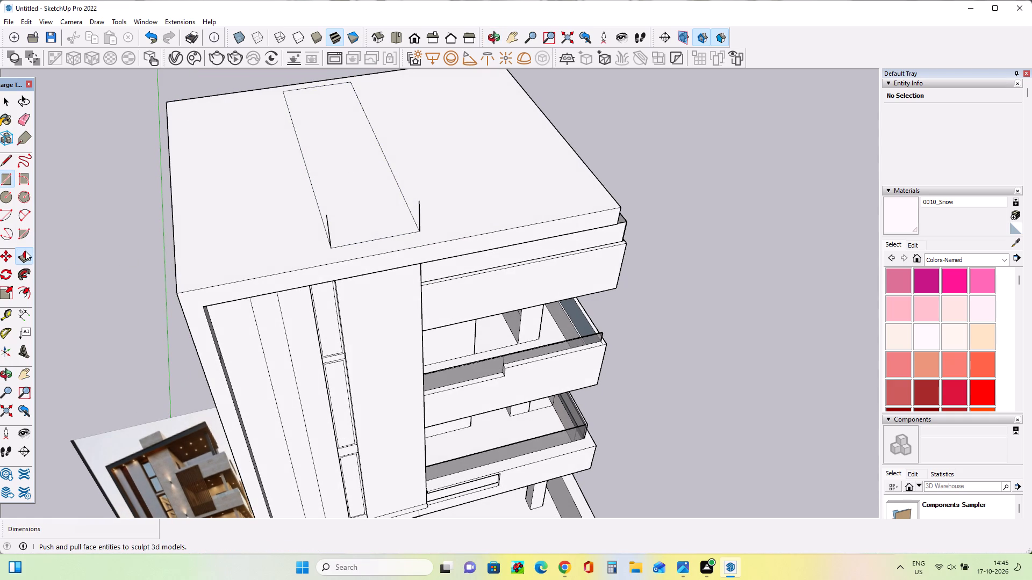
left_click(364, 233)
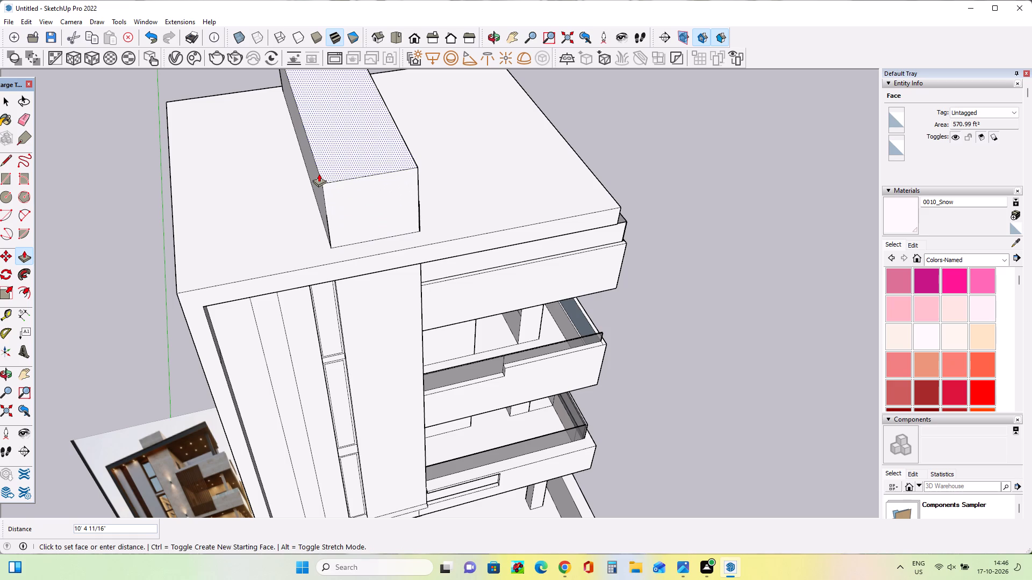
left_click(319, 173)
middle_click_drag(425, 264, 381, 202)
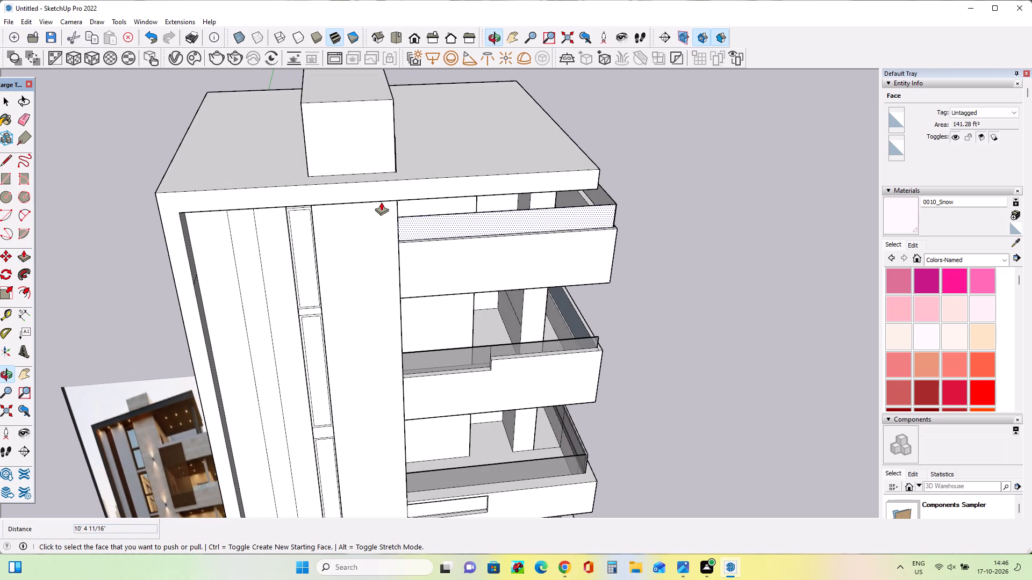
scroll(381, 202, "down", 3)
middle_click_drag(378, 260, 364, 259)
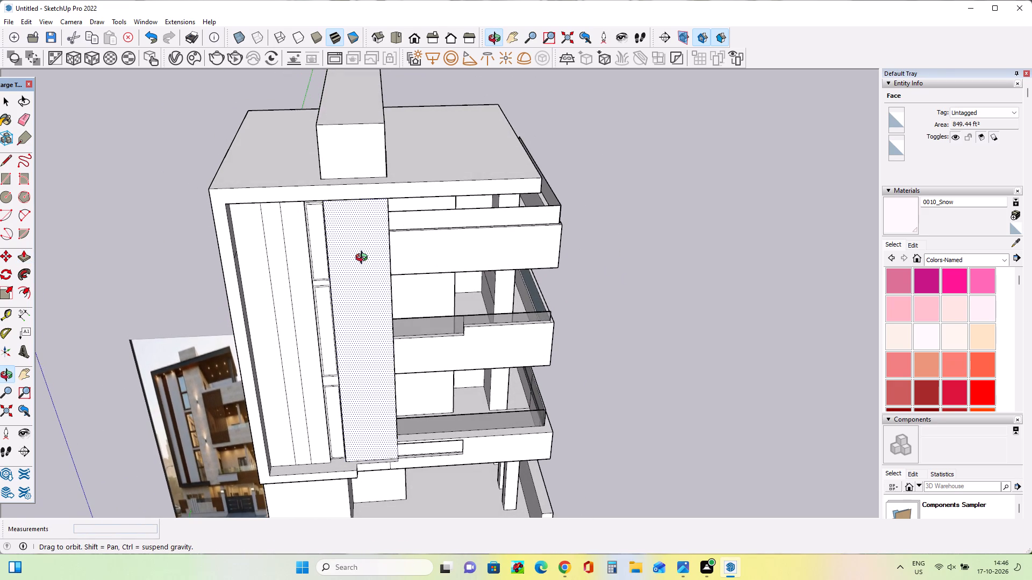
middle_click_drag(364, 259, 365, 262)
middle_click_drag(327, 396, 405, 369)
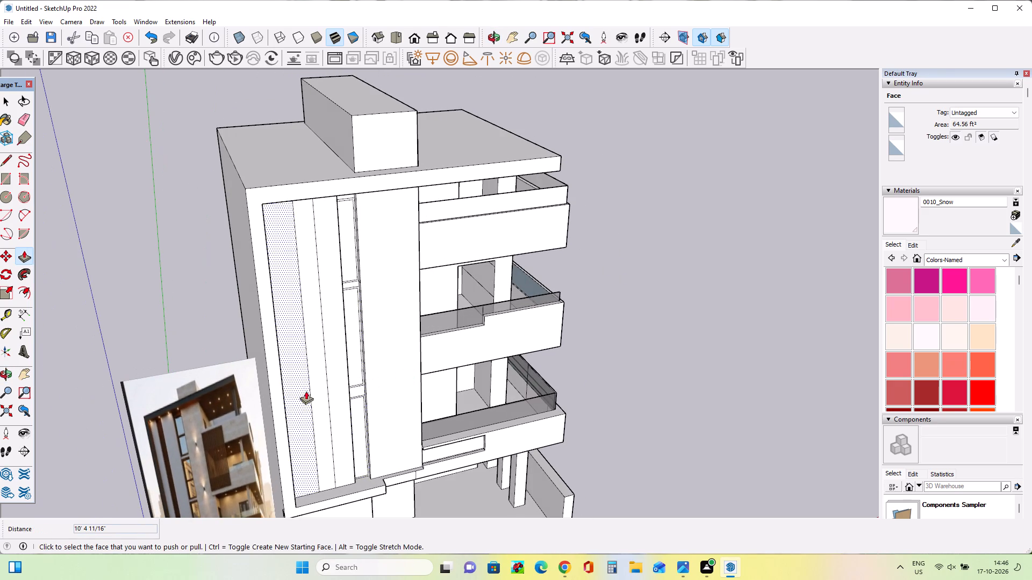
Push the second vertical strip in from the outer edge of the projecting frame back 1' 11 7/16".
left_click(315, 395)
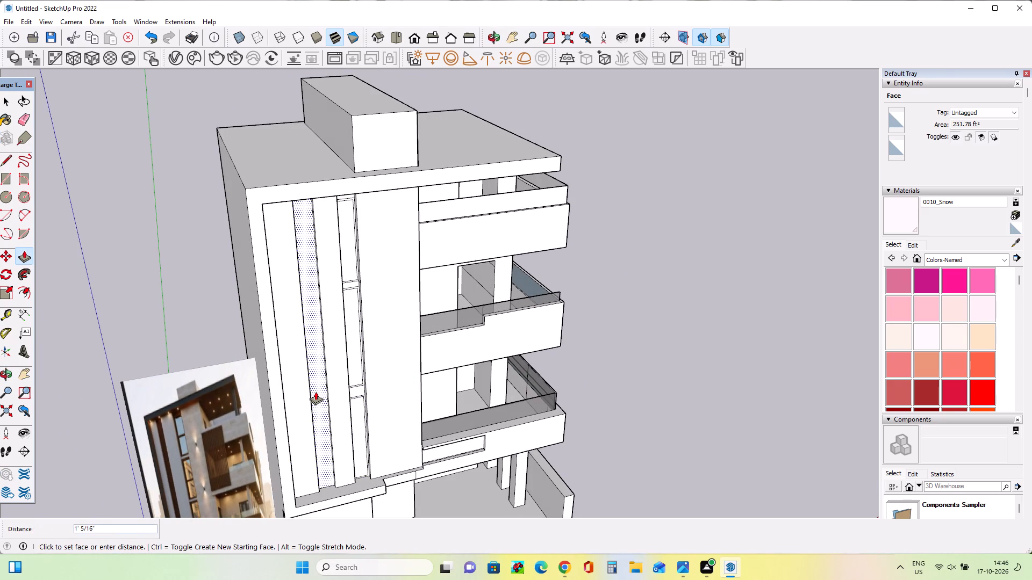
left_click(316, 389)
Examine the whole building from the front, from above and from the balcony side, comparing its facade with the reference photo.
middle_click_drag(372, 401, 322, 388)
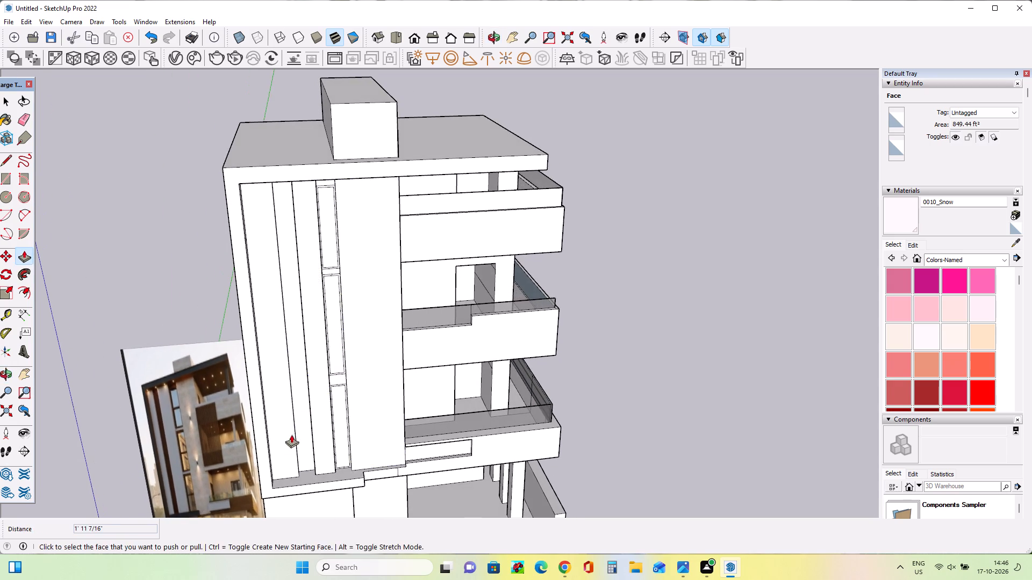
middle_click_drag(286, 439, 282, 340)
scroll(277, 350, "down", 3)
scroll(316, 378, "down", 4)
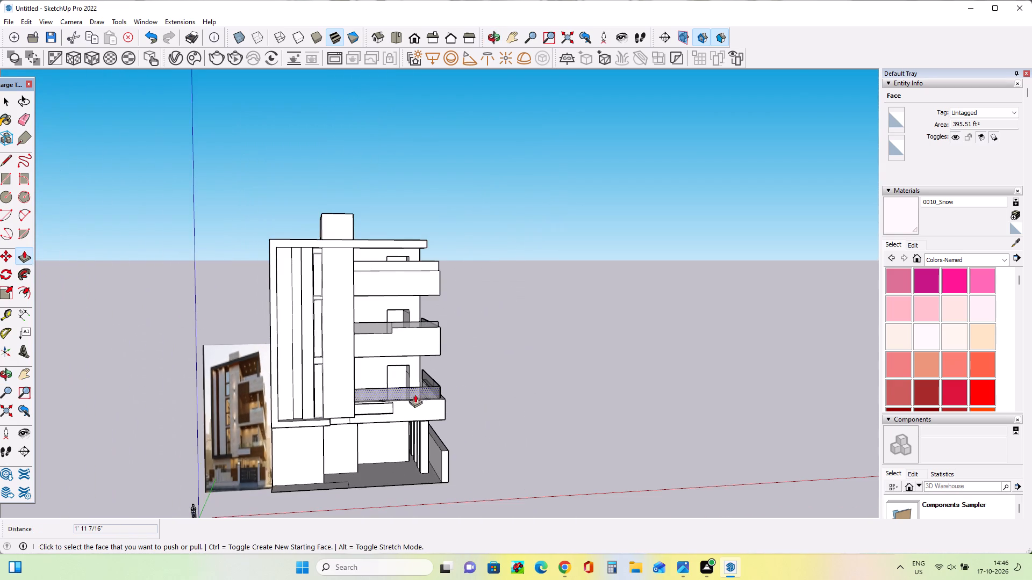
middle_click_drag(428, 415, 432, 419)
scroll(347, 480, "up", 4)
middle_click_drag(357, 469, 388, 441)
scroll(388, 441, "down", 6)
middle_click_drag(393, 453, 393, 462)
scroll(370, 439, "up", 4)
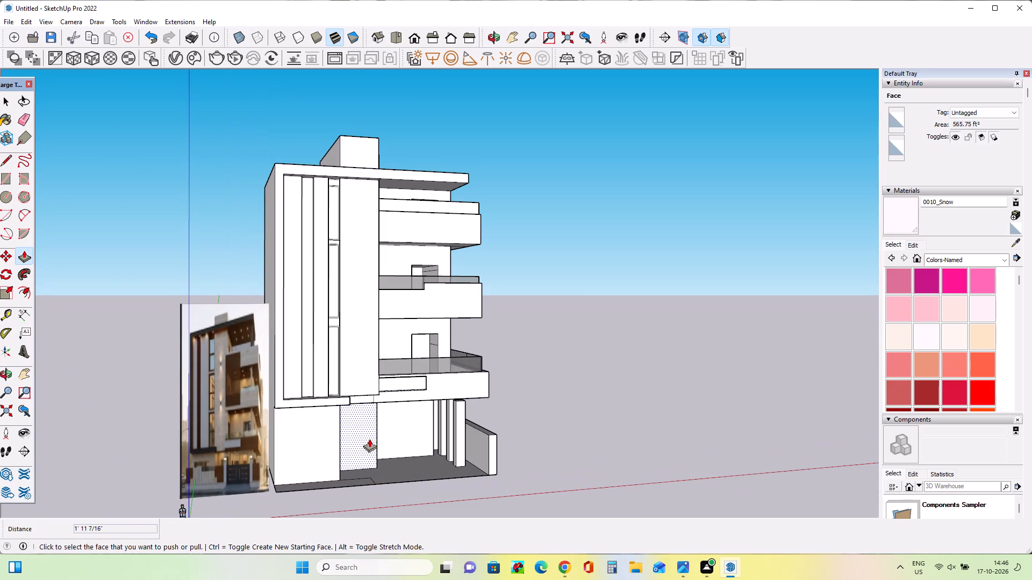
middle_click_drag(369, 439, 371, 447)
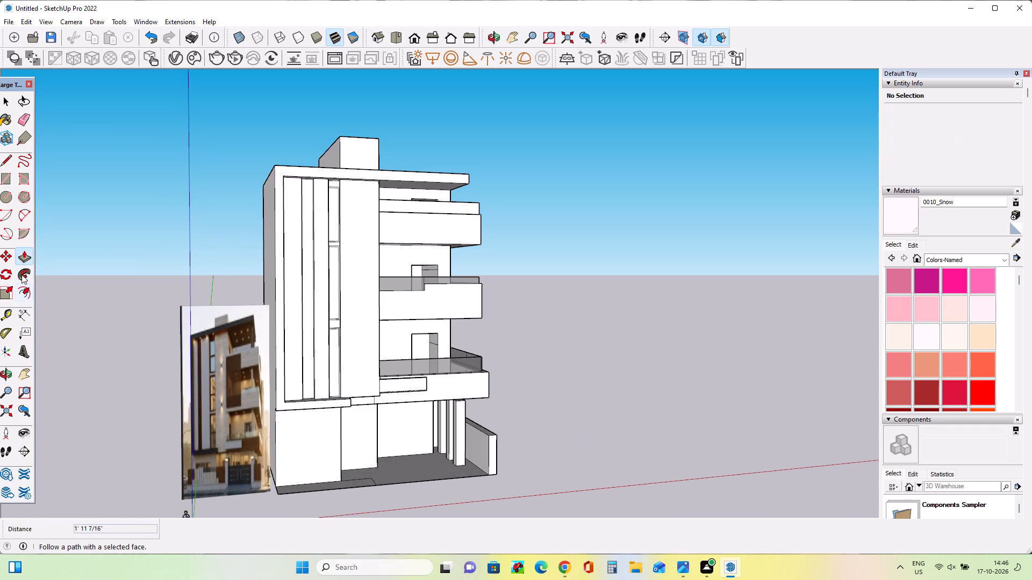
left_click(20, 123)
middle_click_drag(359, 469, 363, 484)
middle_click(363, 484)
middle_click_drag(360, 487, 305, 498)
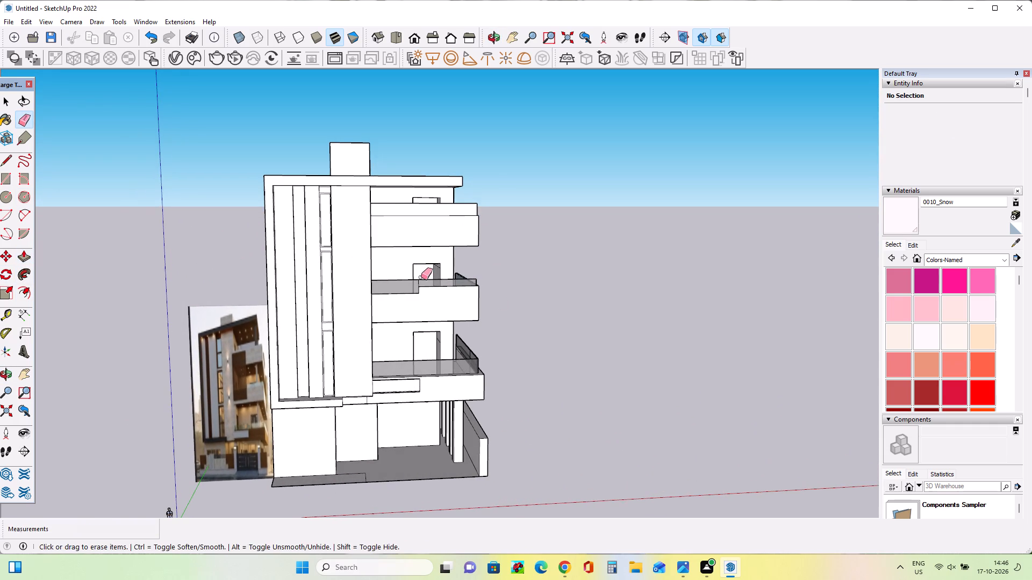
scroll(424, 275, "up", 3)
middle_click_drag(426, 279, 430, 303)
scroll(380, 306, "down", 7)
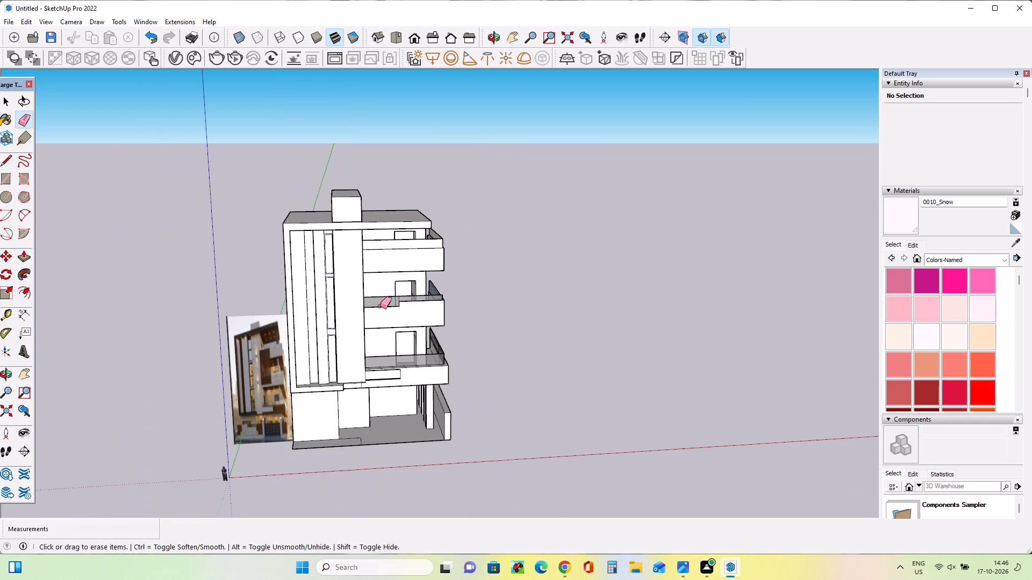
scroll(424, 339, "up", 6)
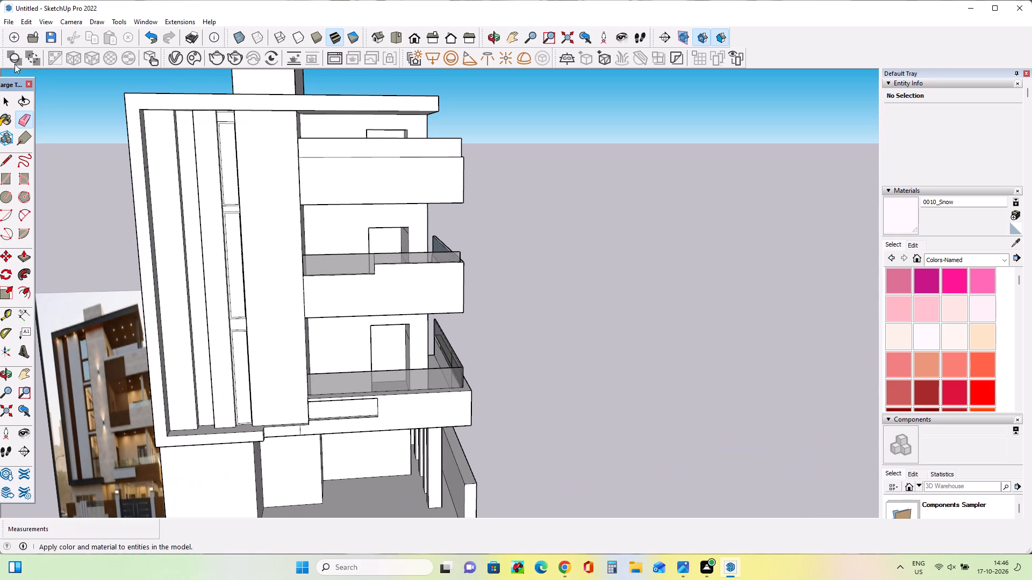
middle_click_drag(518, 287, 264, 347)
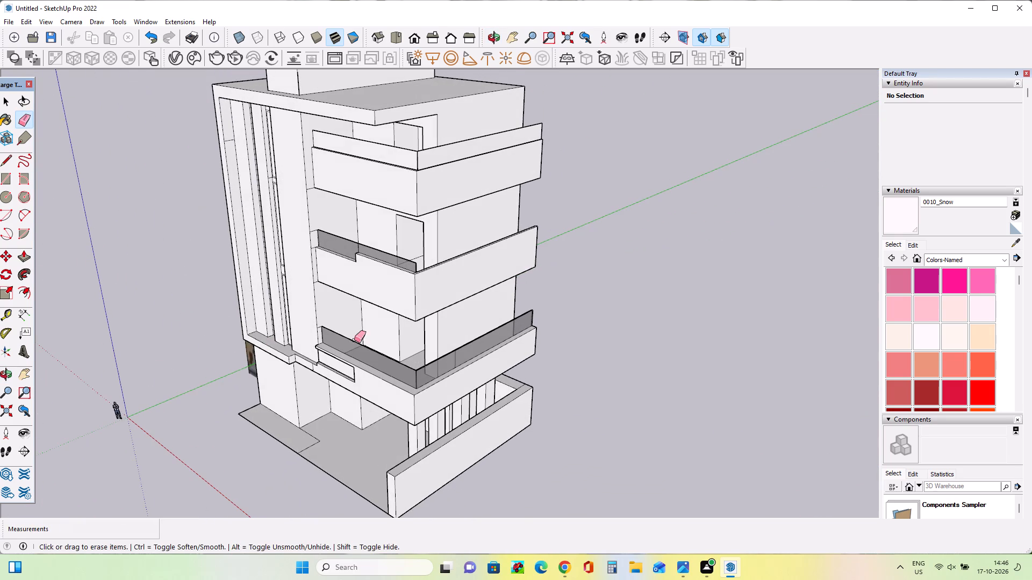
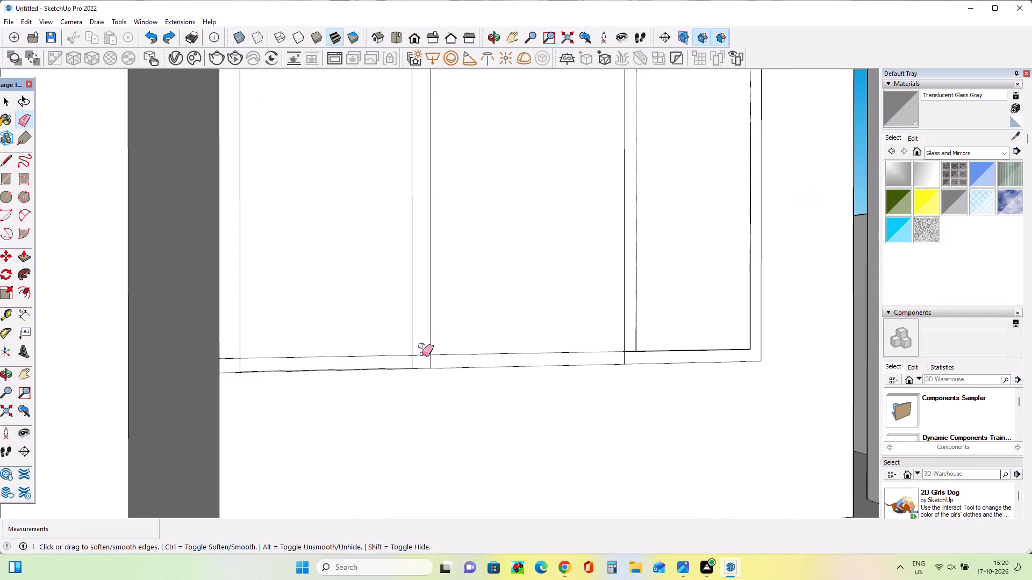
Erase the leftover line segments between and around the lower corners of the two window outlines on the ground-floor wall.
left_click(422, 354)
left_click(410, 360)
left_click(413, 361)
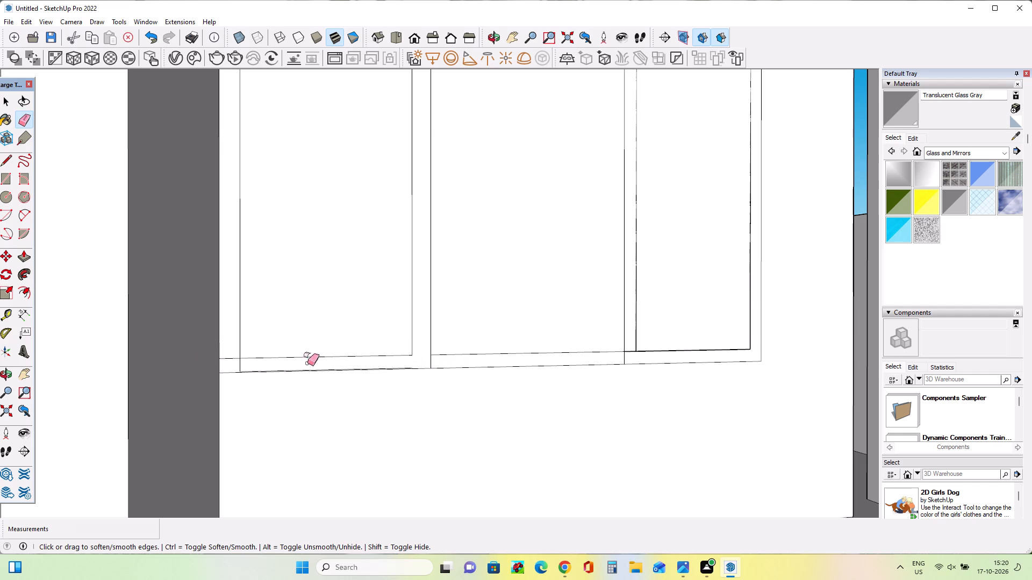
left_click_drag(447, 354, 460, 382)
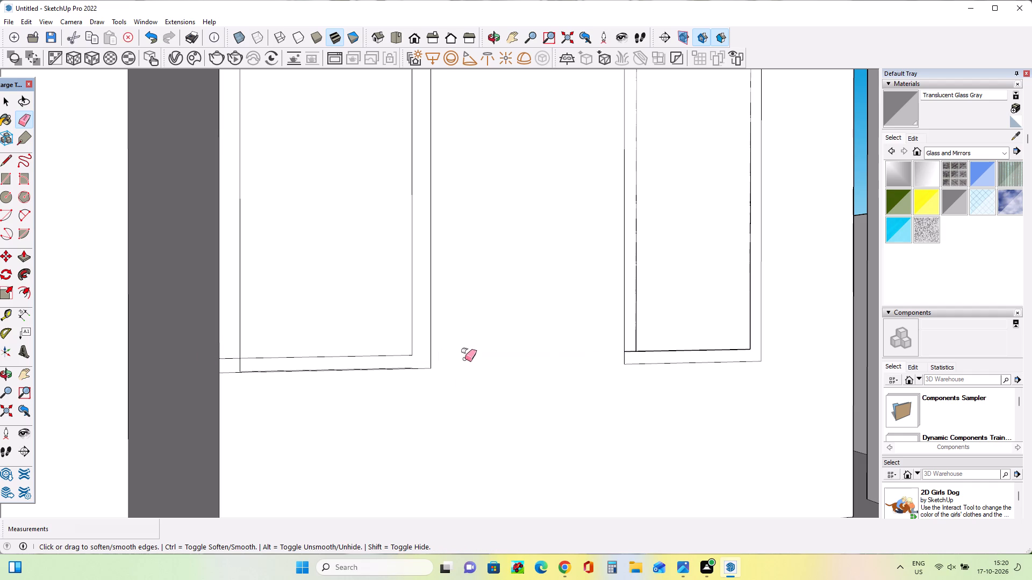
left_click(240, 363)
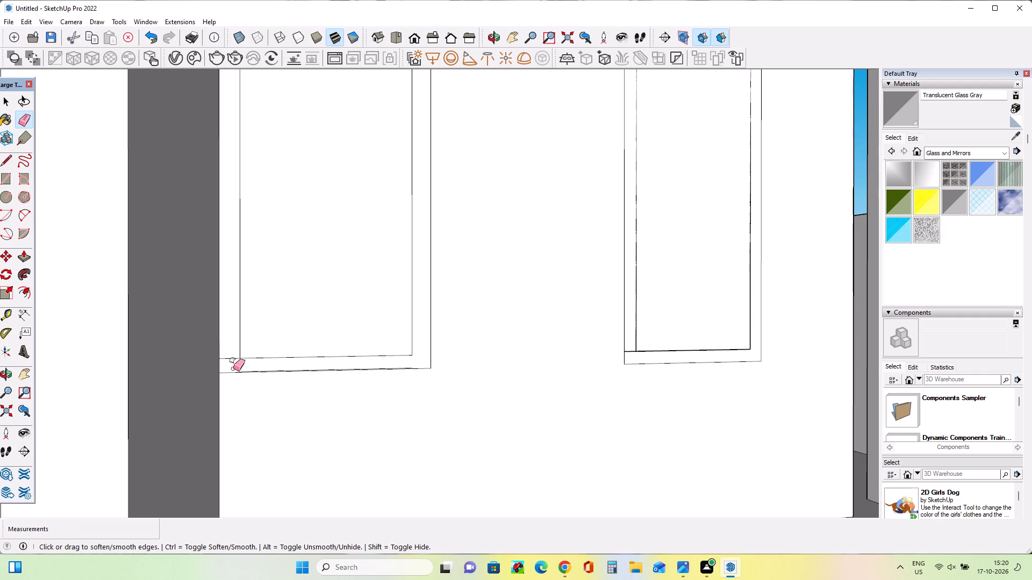
left_click(232, 359)
Erase the duplicate line running just above the bottom edge of the first window's outer outline.
middle_click_drag(332, 397, 376, 427)
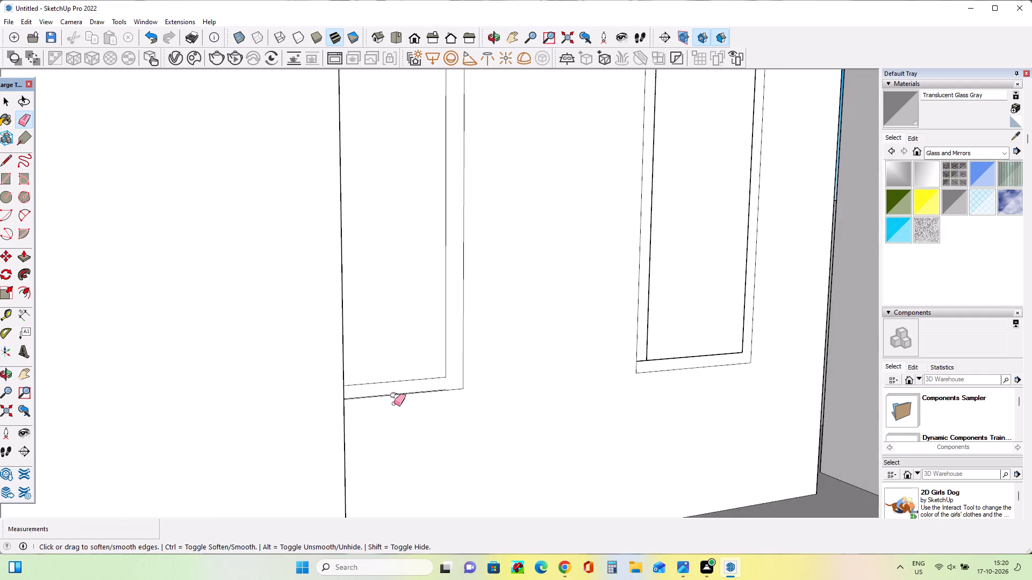
scroll(406, 399, "up", 4)
middle_click_drag(483, 414, 419, 431)
scroll(428, 394, "up", 13)
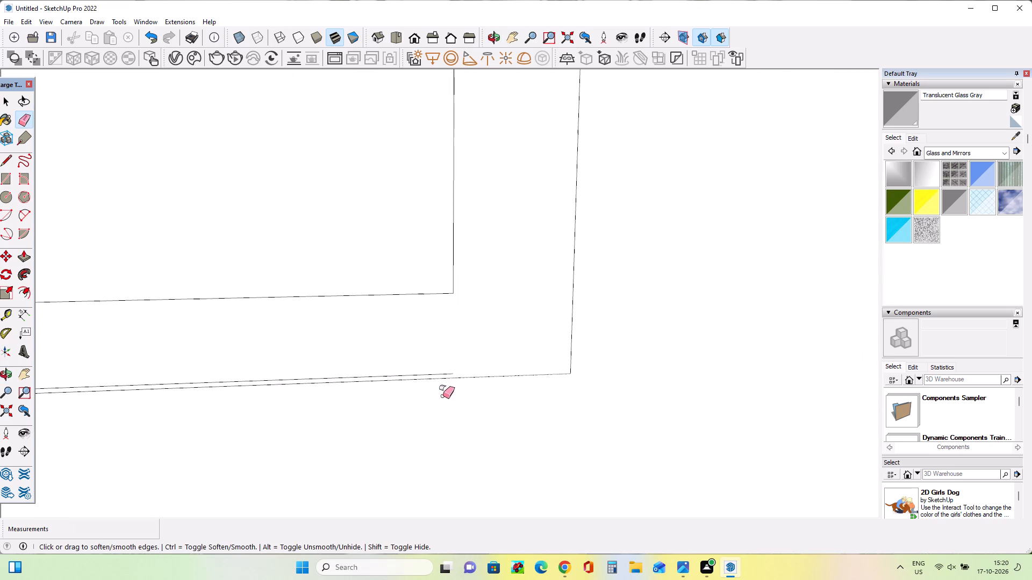
scroll(443, 396, "up", 1)
left_click(449, 373)
Erase the short stub joining the second window's inner and outer outlines at the lower corner, keeping the inner bottom edge.
scroll(456, 387, "down", 8)
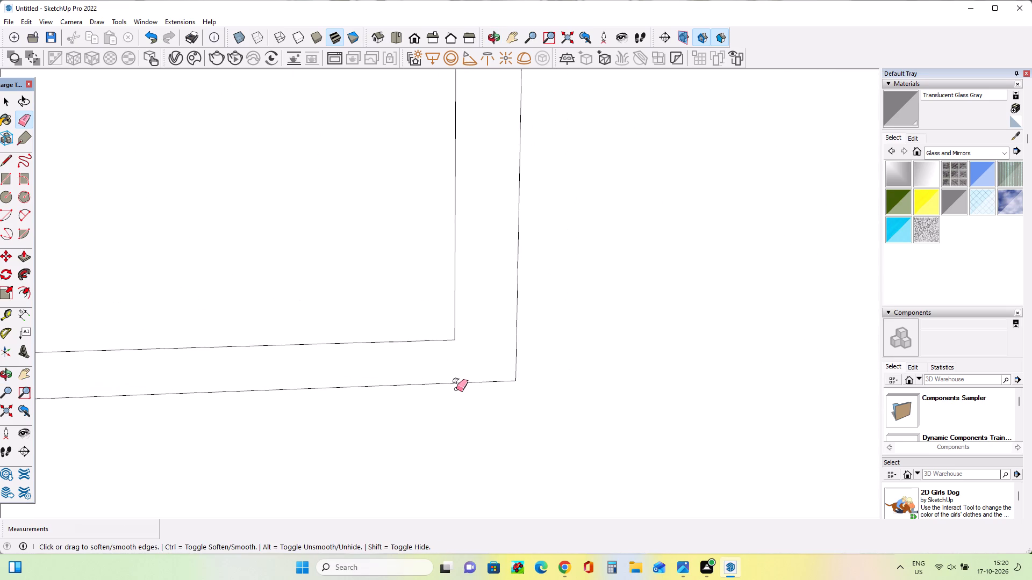
scroll(456, 389, "down", 19)
scroll(599, 379, "up", 2)
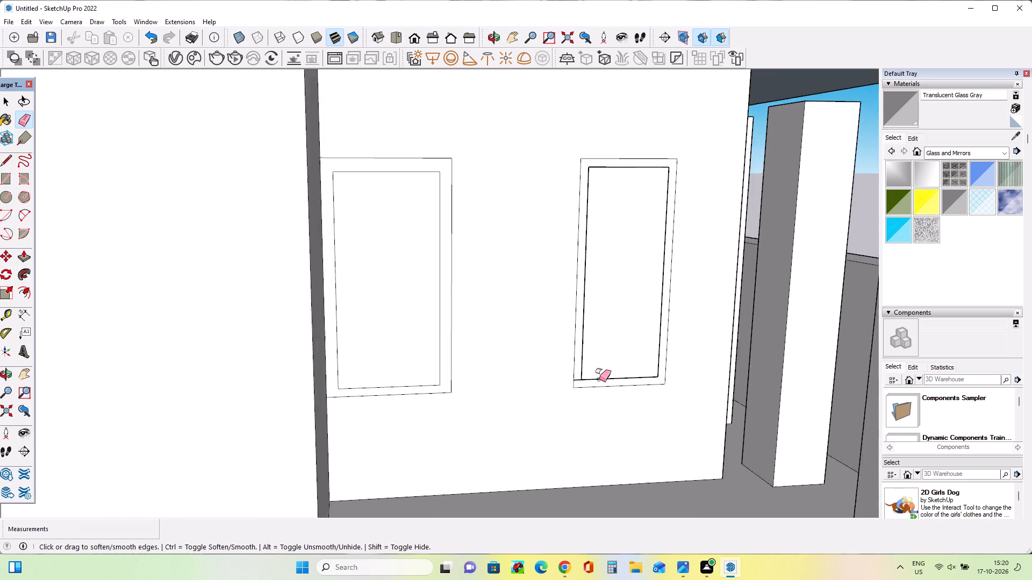
scroll(599, 379, "up", 8)
left_click(556, 379)
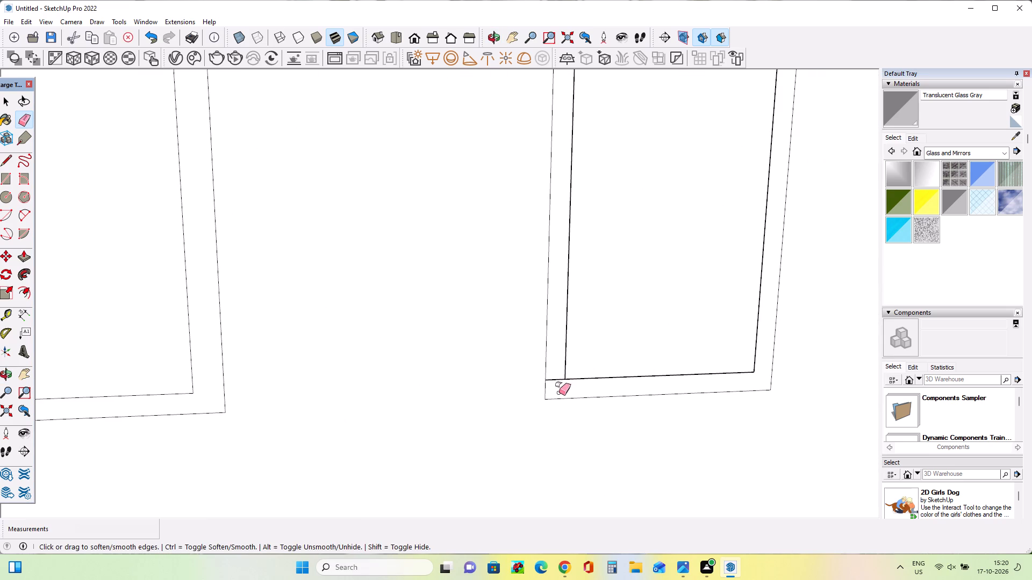
left_click(557, 376)
left_click(557, 377)
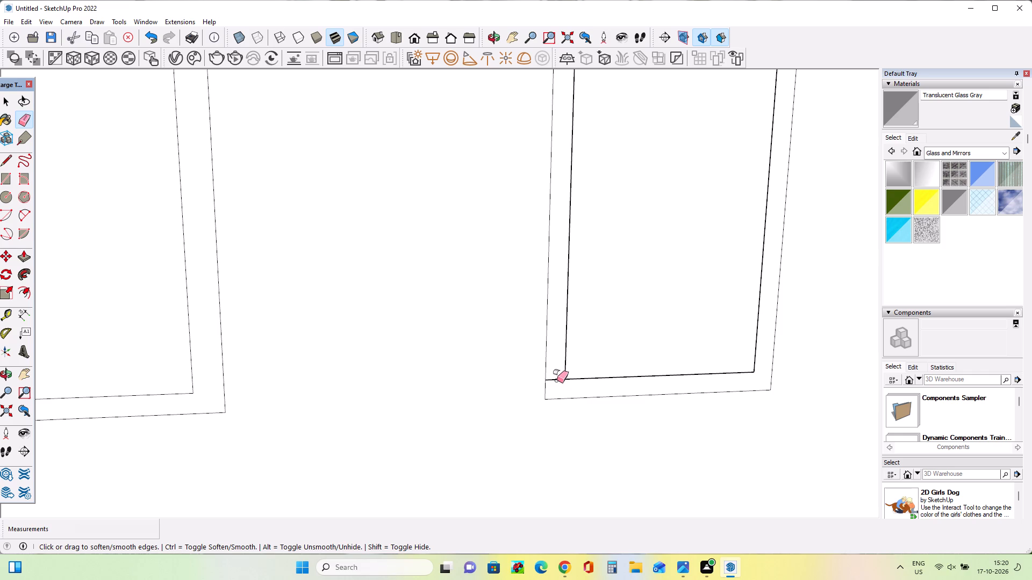
left_click(556, 379)
left_click(556, 379)
middle_click_drag(556, 385, 463, 405)
left_click(508, 402)
left_click(508, 405)
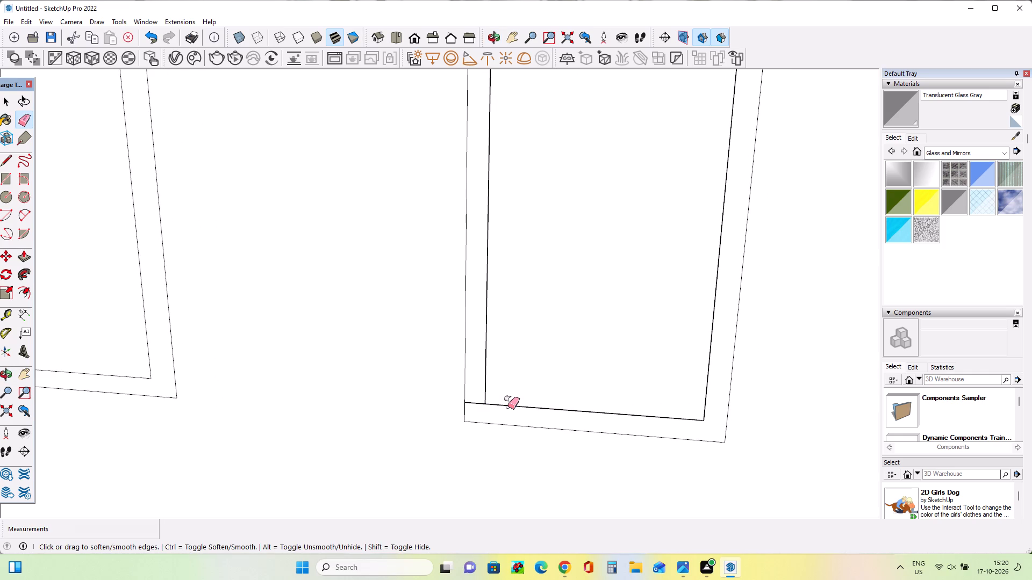
middle_click_drag(504, 410, 511, 418)
left_click(1, 105)
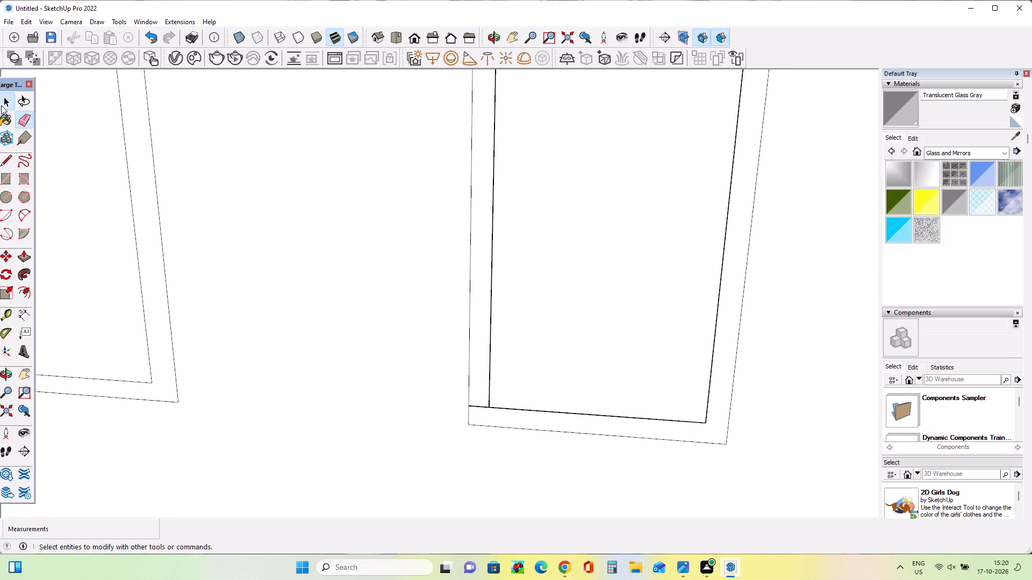
left_click(8, 101)
left_click(12, 117)
left_click(24, 122)
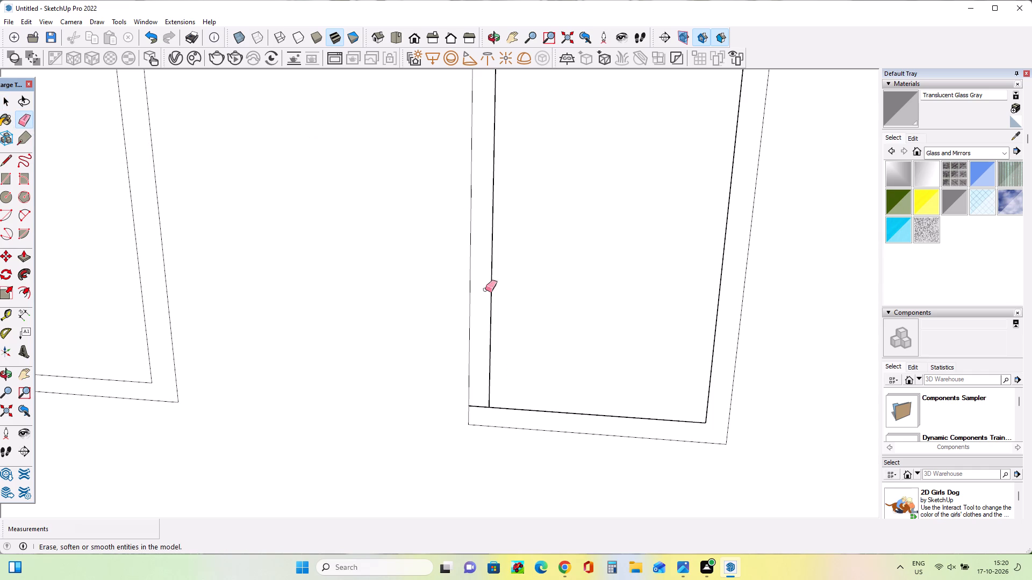
left_click(502, 407)
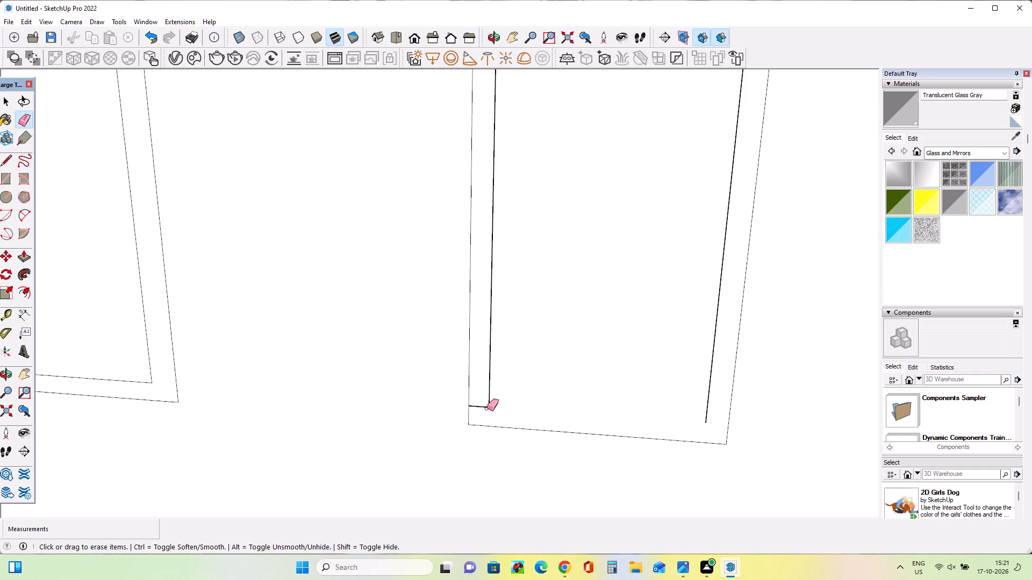
key("ctrl+z")
left_click(478, 408)
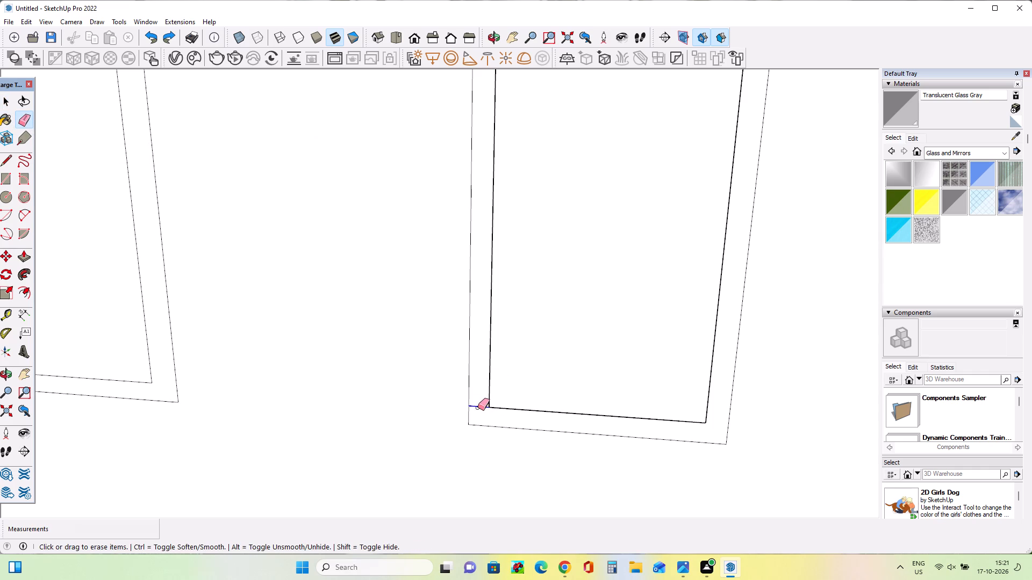
Draw a rectangle over the second window's inner outline, from its upper corner to the diagonally opposite lower corner.
scroll(479, 408, "down", 13)
scroll(533, 294, "up", 4)
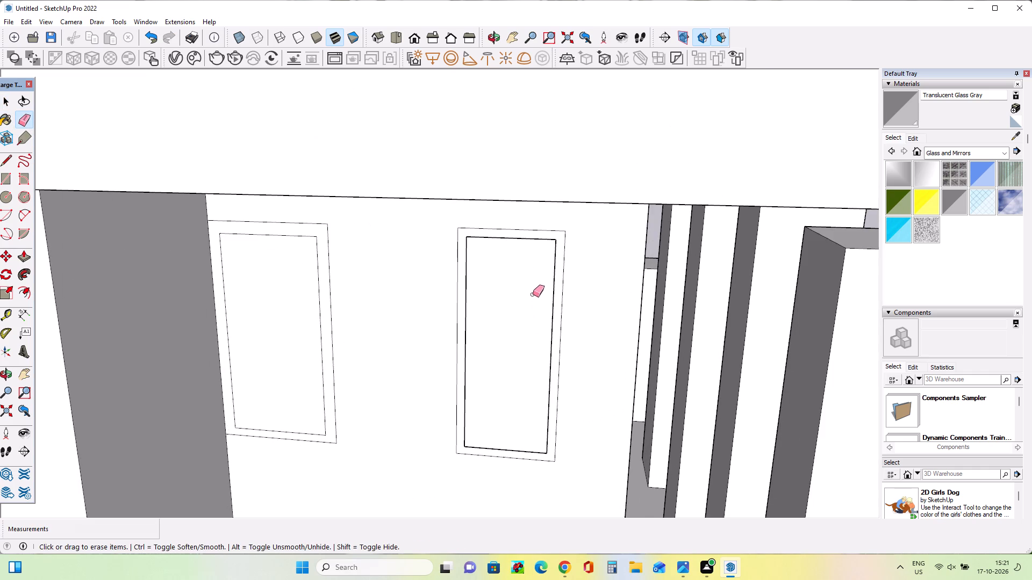
scroll(529, 311, "up", 1)
middle_click_drag(529, 311, 536, 280)
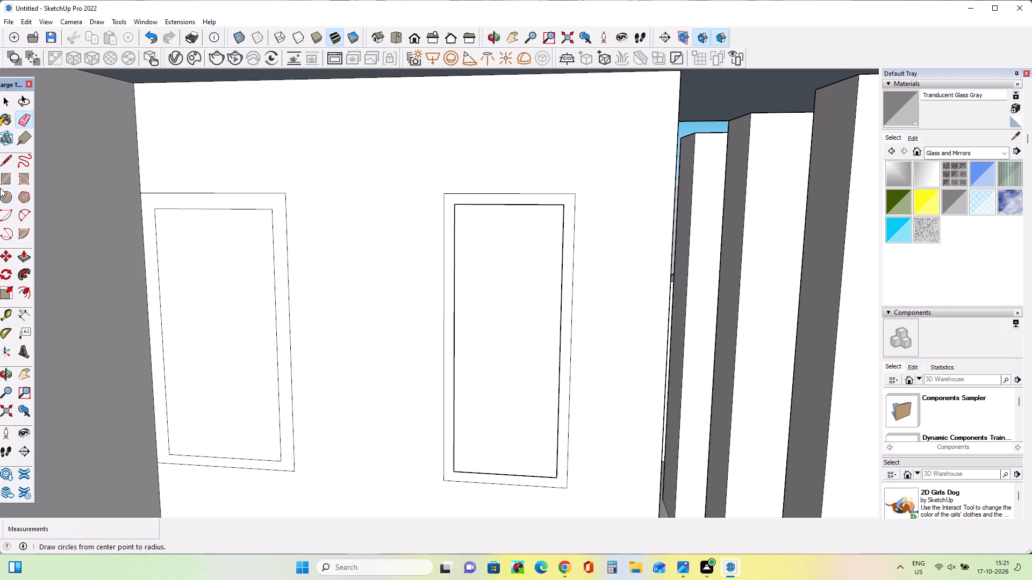
left_click(0, 178)
left_click(566, 205)
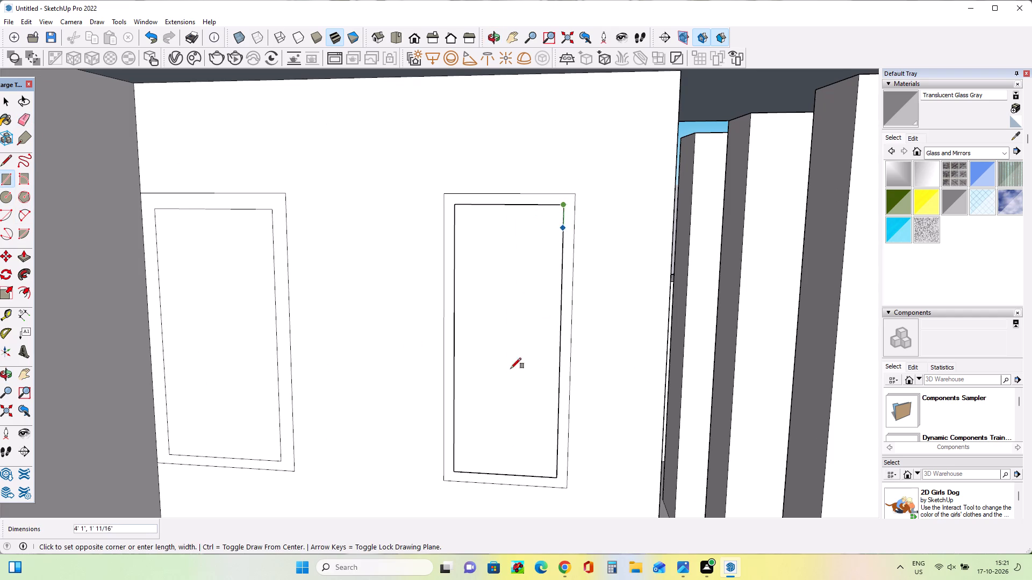
left_click(456, 469)
Examine the ground-floor window outlines, the overall facade and the balcony side of the building.
middle_click_drag(536, 488, 541, 477)
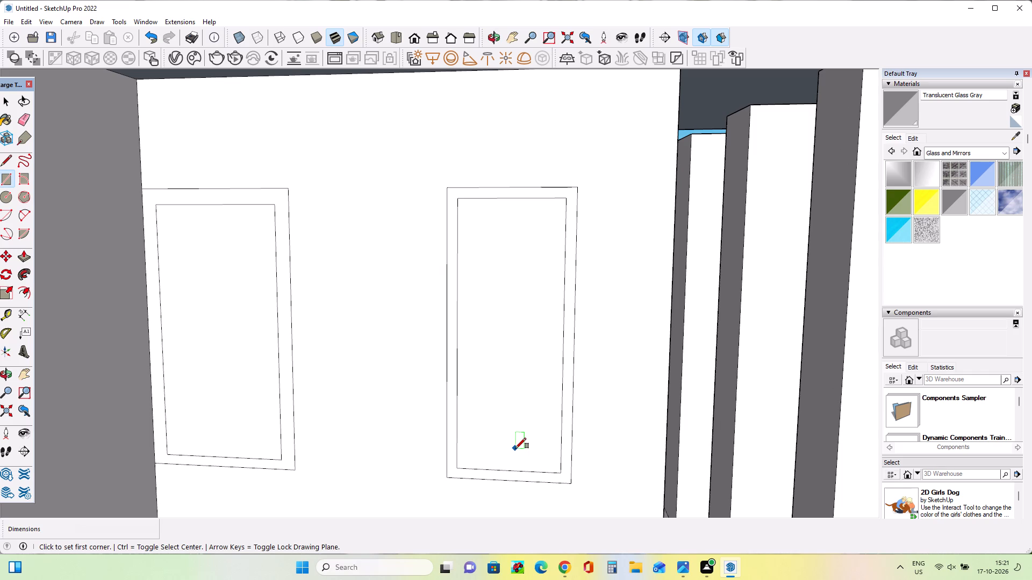
scroll(517, 443, "down", 5)
scroll(586, 463, "down", 2)
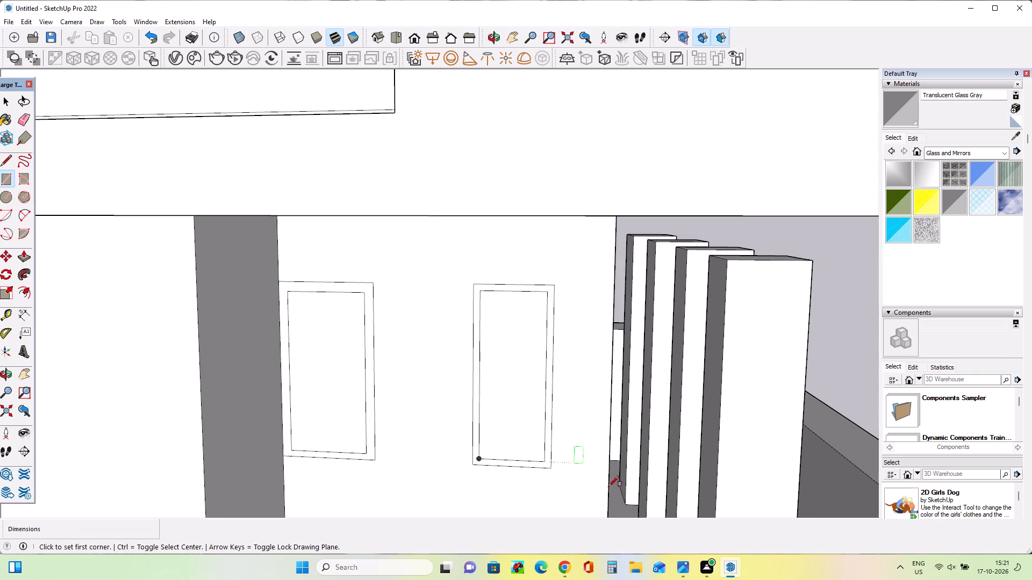
scroll(608, 487, "down", 1)
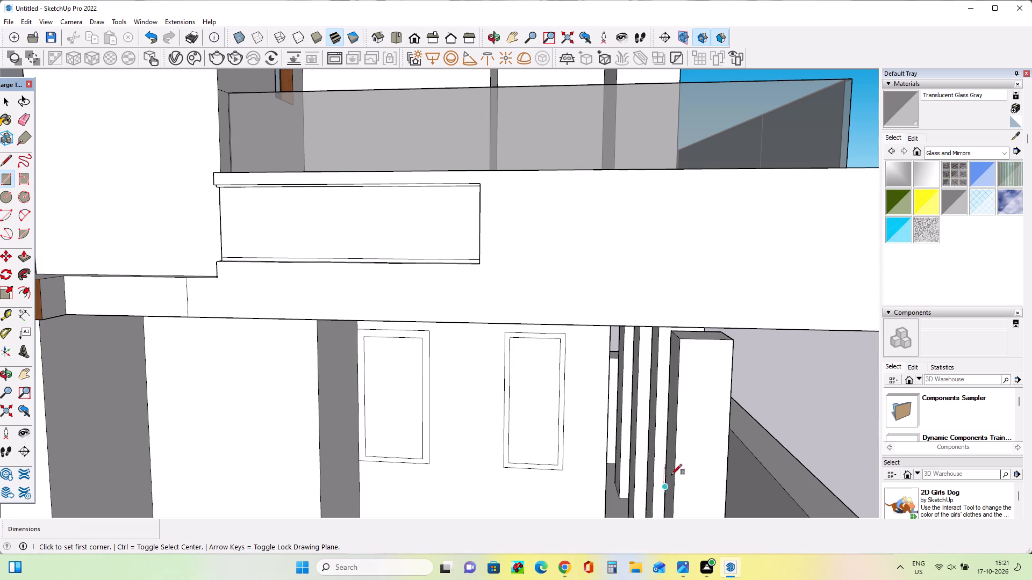
scroll(469, 443, "down", 12)
middle_click_drag(469, 443, 479, 440)
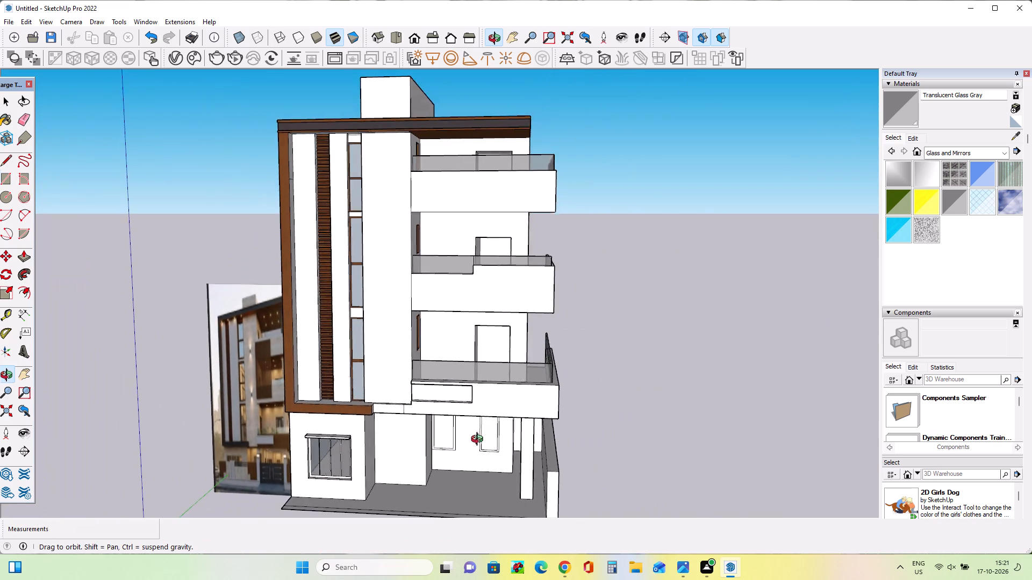
middle_click_drag(479, 440, 504, 433)
scroll(516, 300, "up", 5)
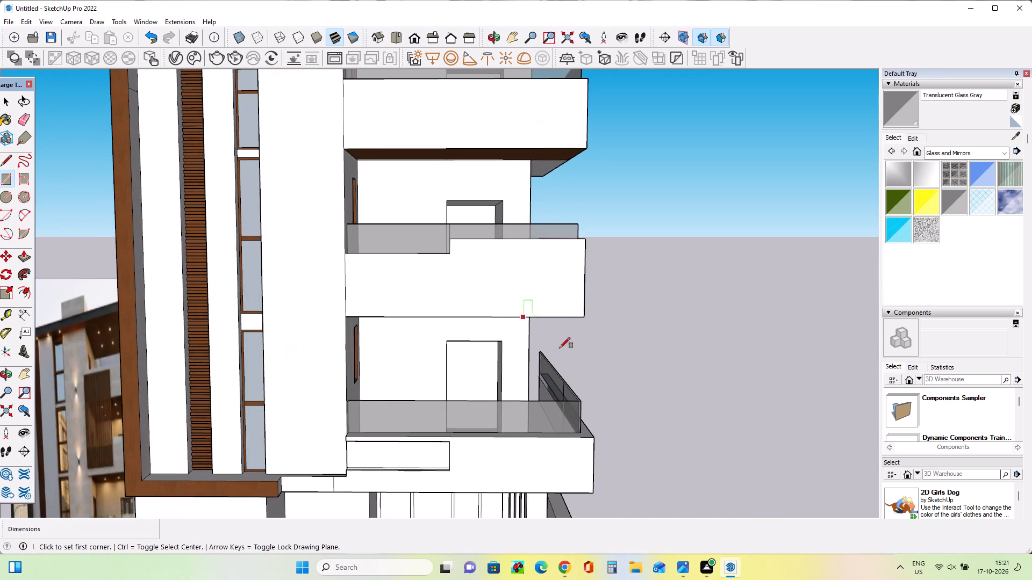
middle_click_drag(568, 353, 507, 362)
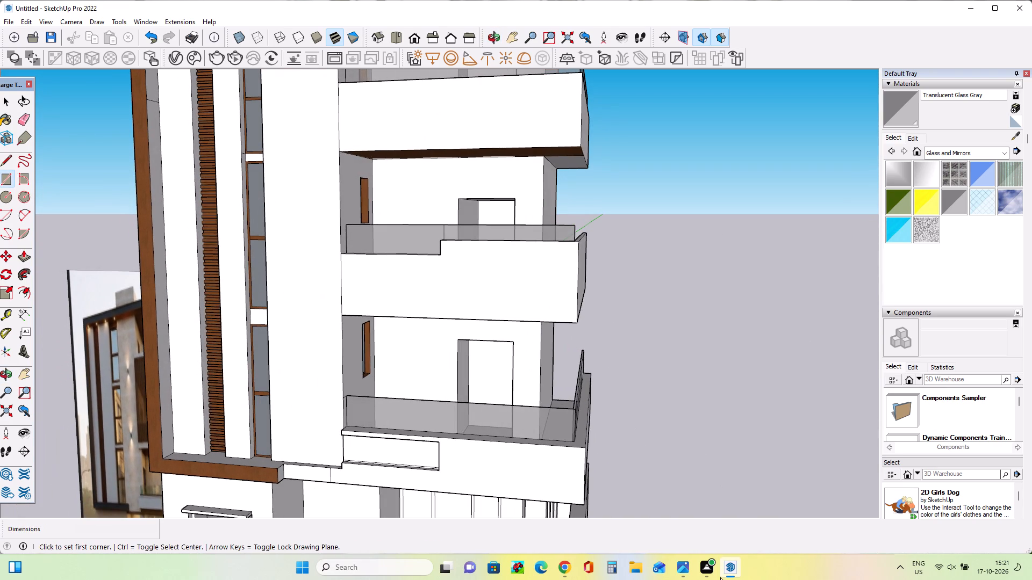
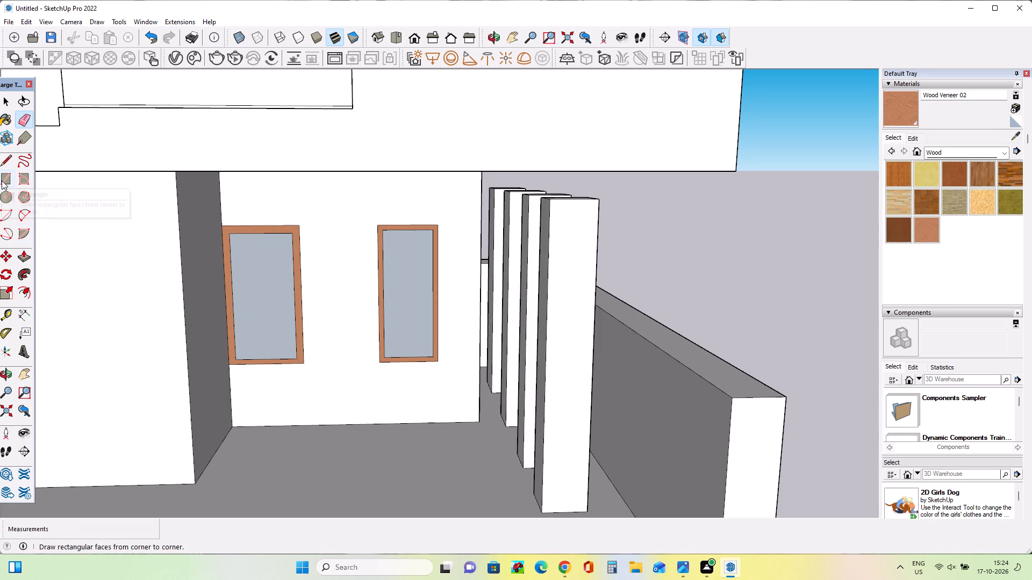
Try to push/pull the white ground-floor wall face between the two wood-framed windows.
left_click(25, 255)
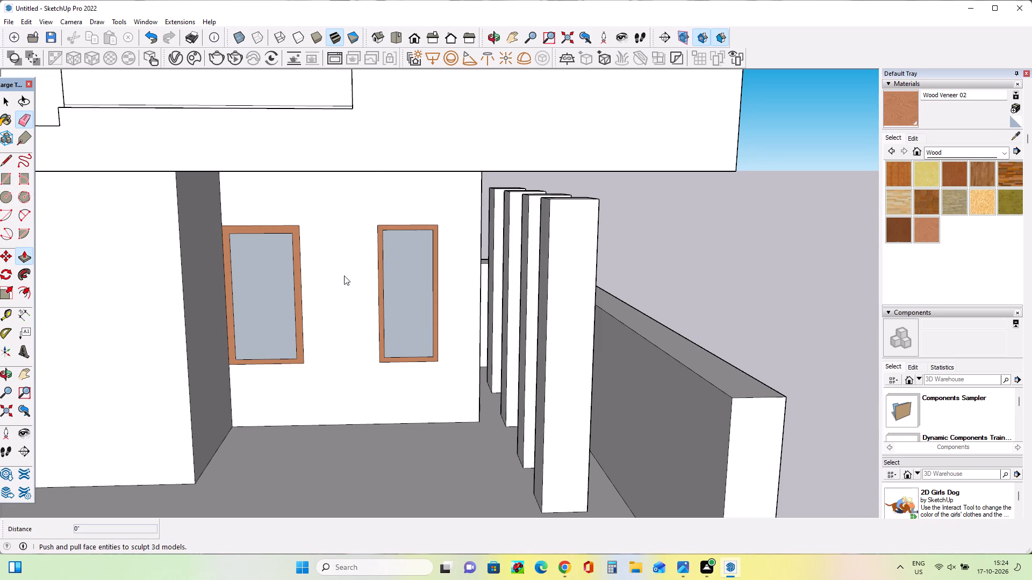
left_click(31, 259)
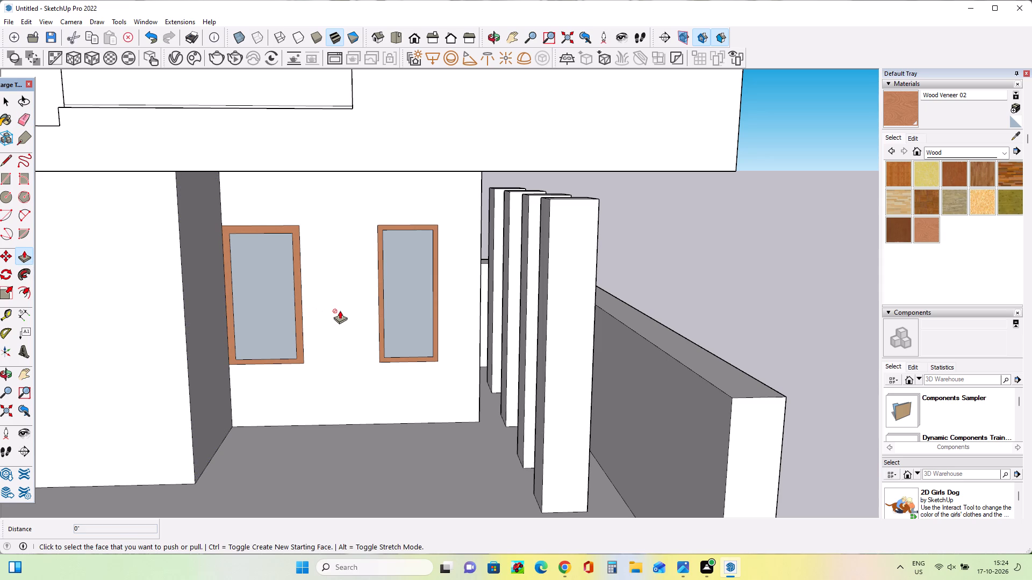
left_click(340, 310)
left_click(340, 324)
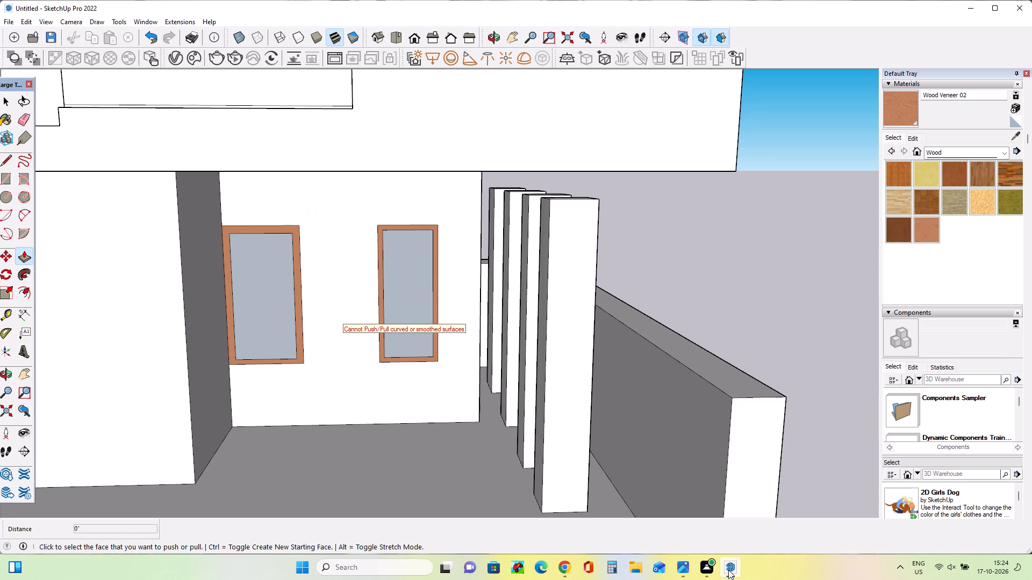
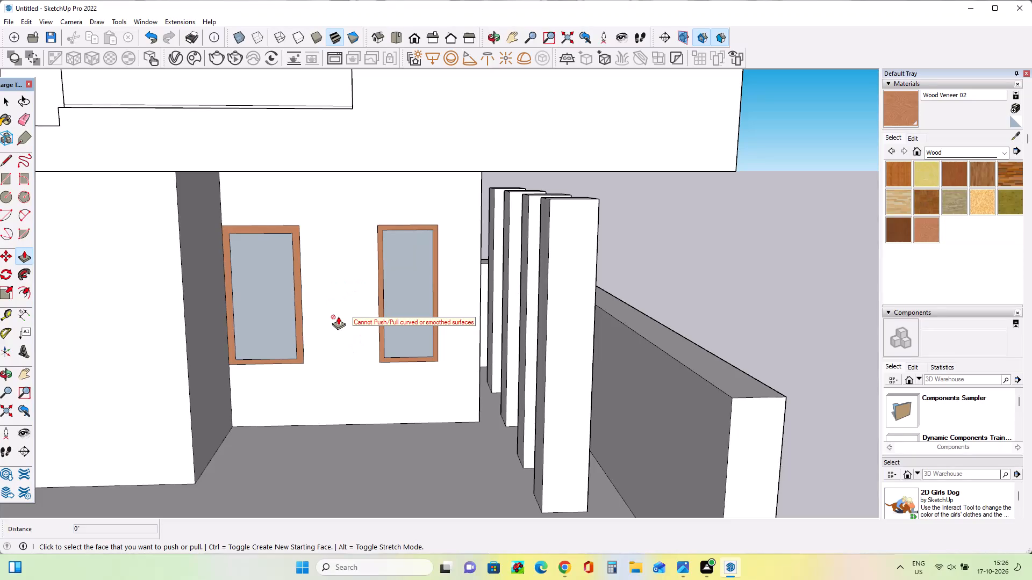
Draw a rectangle about 12'11" by 2'10" on the porch return wall, beside and level with the adjoining corner window.
key("Escape")
scroll(372, 316, "down", 7)
middle_click_drag(383, 350, 191, 390)
scroll(346, 266, "up", 3)
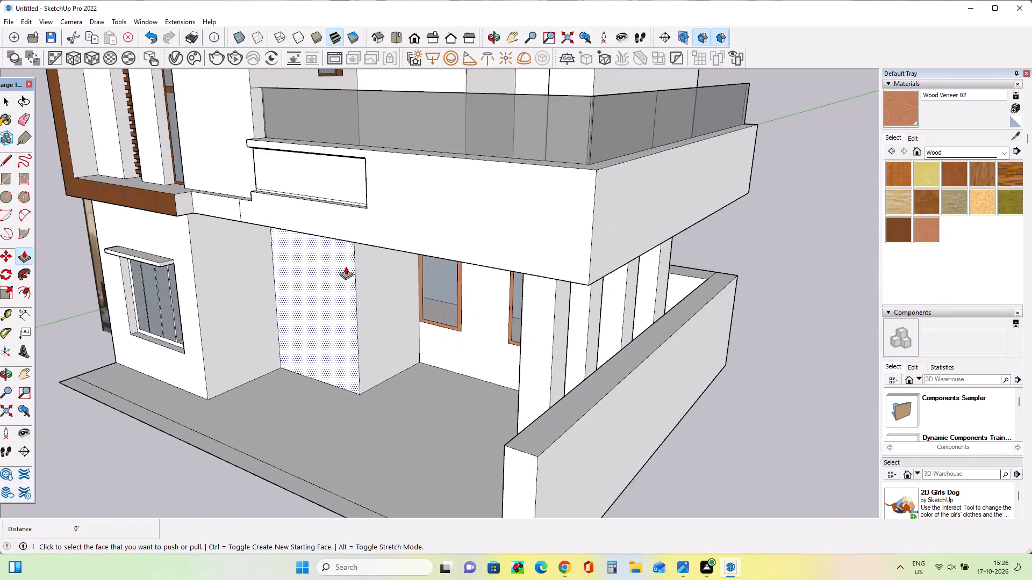
scroll(346, 266, "up", 6)
middle_click_drag(425, 327, 425, 271)
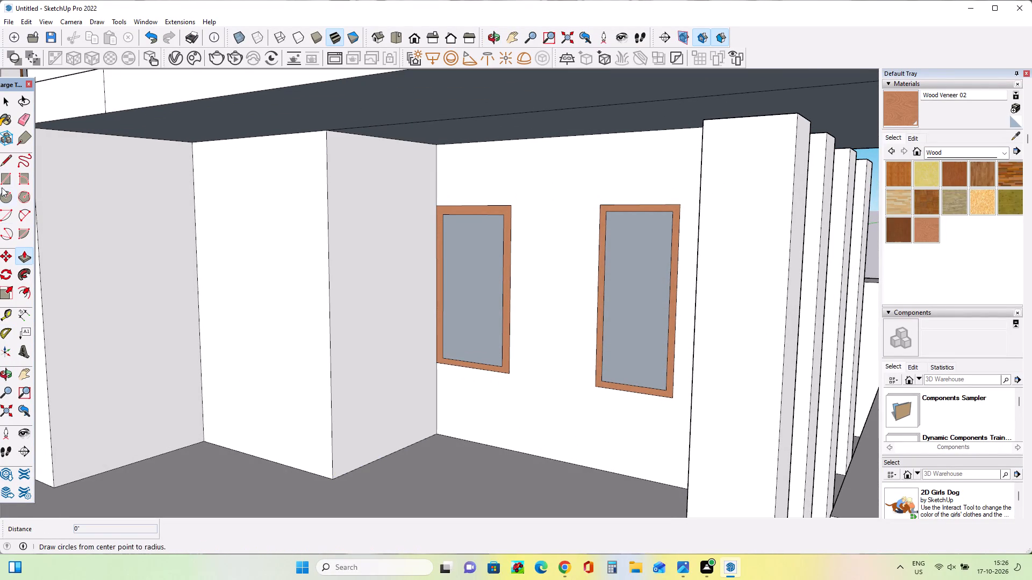
left_click(5, 175)
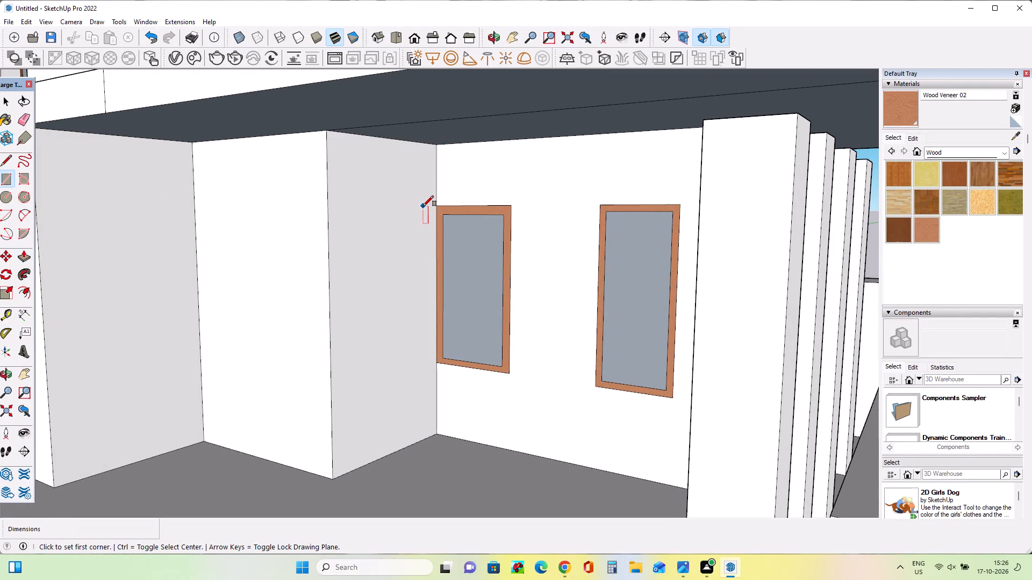
left_click(423, 206)
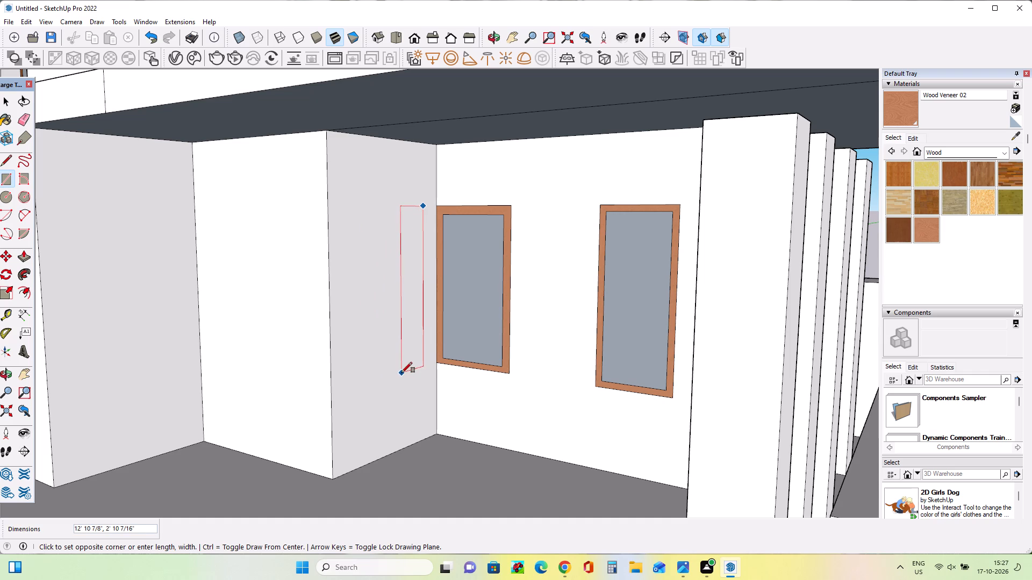
left_click(402, 373)
Offset the new narrow rectangle's outline inward by about 4 3/8" to form a window frame.
middle_click_drag(475, 357, 488, 382)
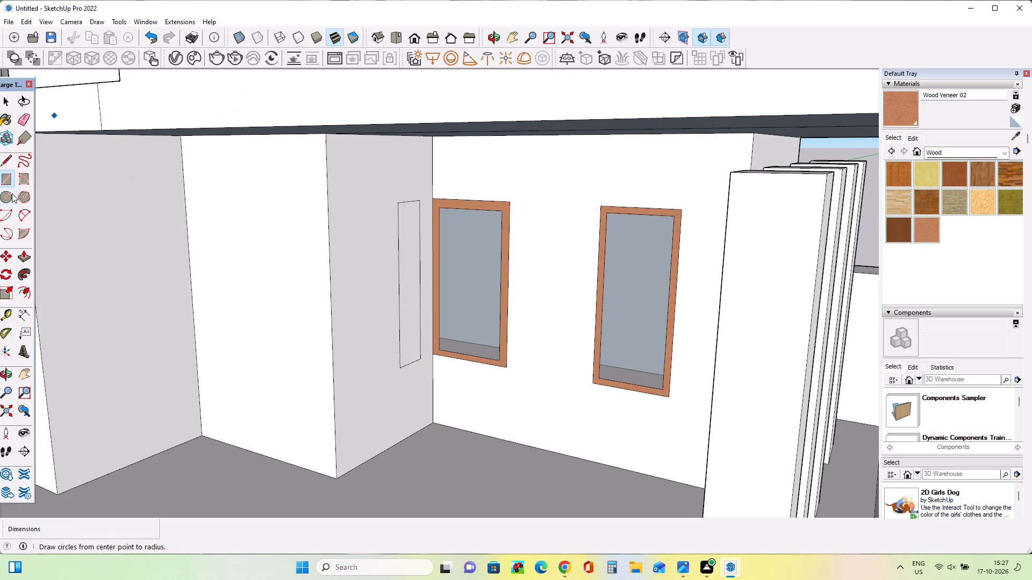
left_click(23, 295)
left_click(409, 305)
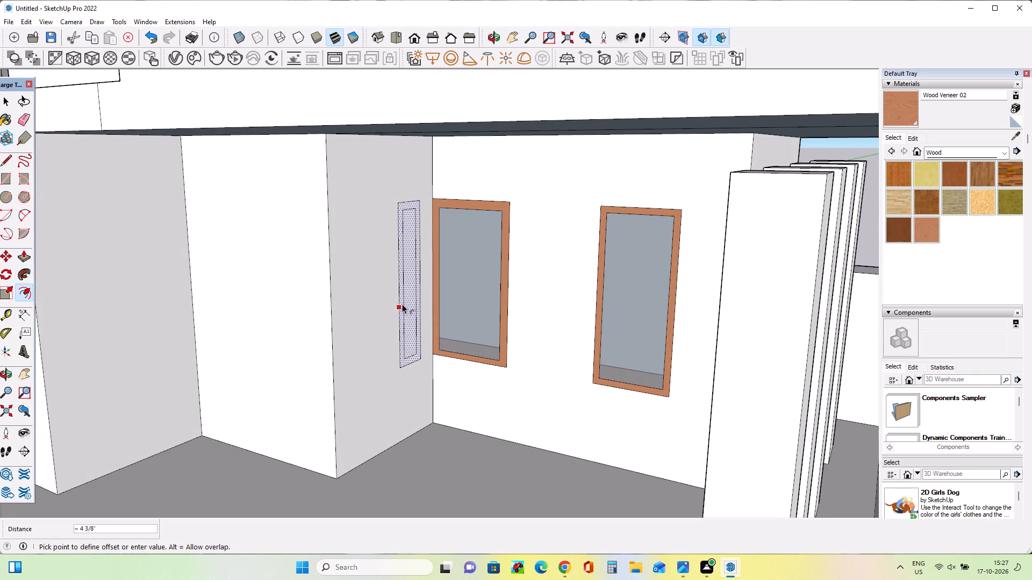
left_click(403, 302)
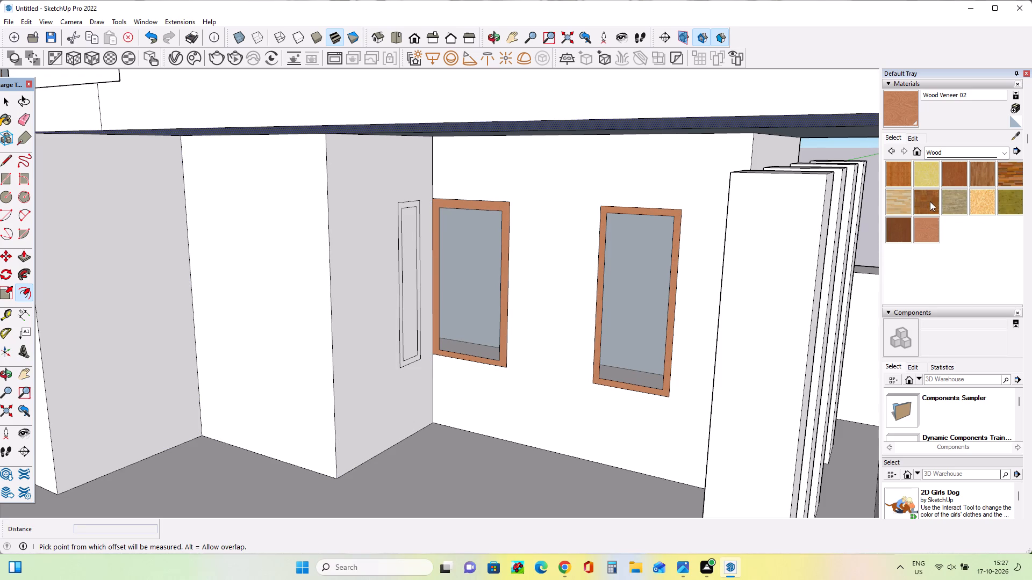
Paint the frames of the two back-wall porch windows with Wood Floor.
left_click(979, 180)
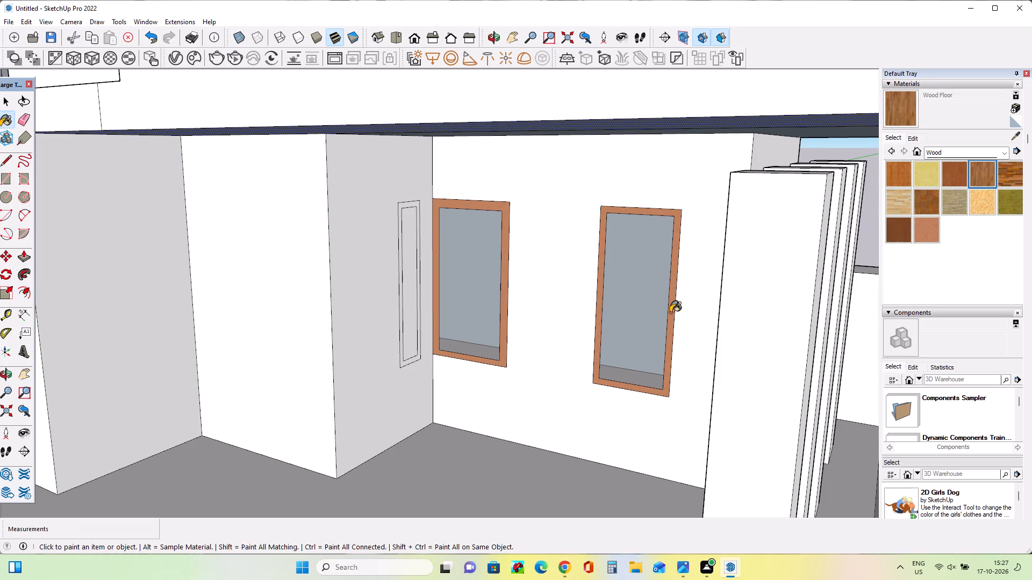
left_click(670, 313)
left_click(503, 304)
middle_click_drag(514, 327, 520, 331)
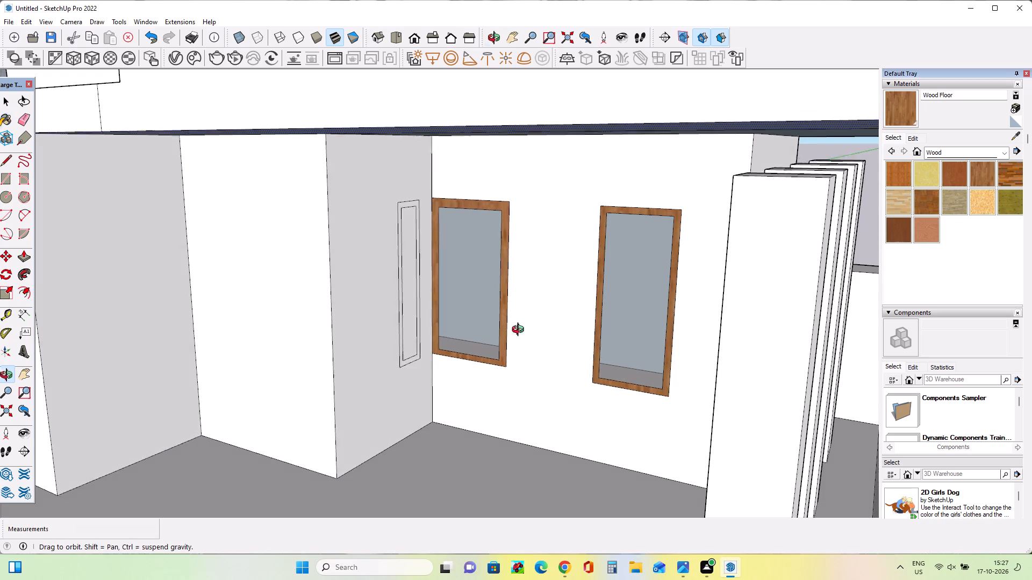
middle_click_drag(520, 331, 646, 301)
Paint both back-wall window frames and the new narrow frame on the return wall with Wood Bamboo.
left_click(895, 181)
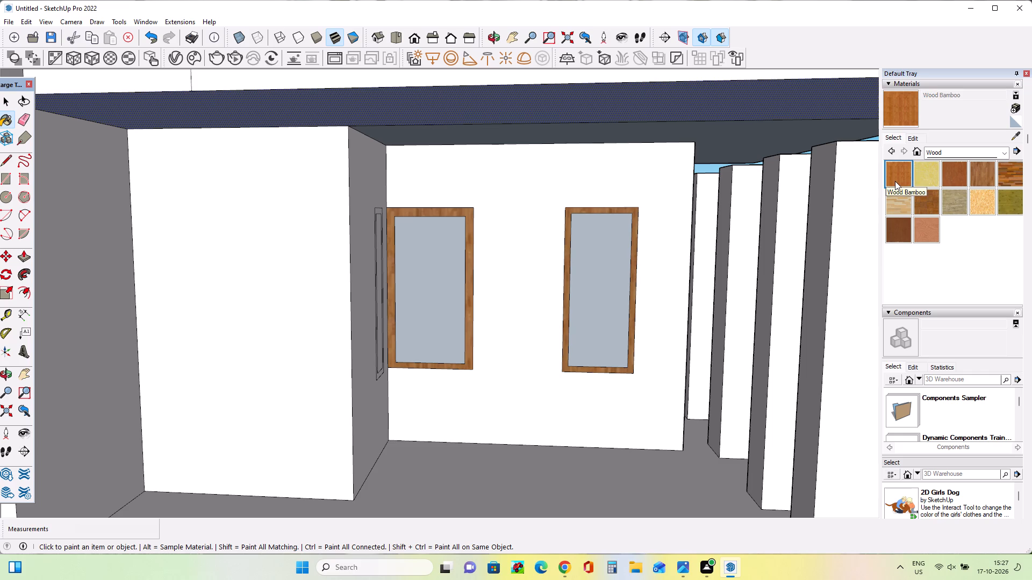
left_click(891, 214)
left_click(905, 171)
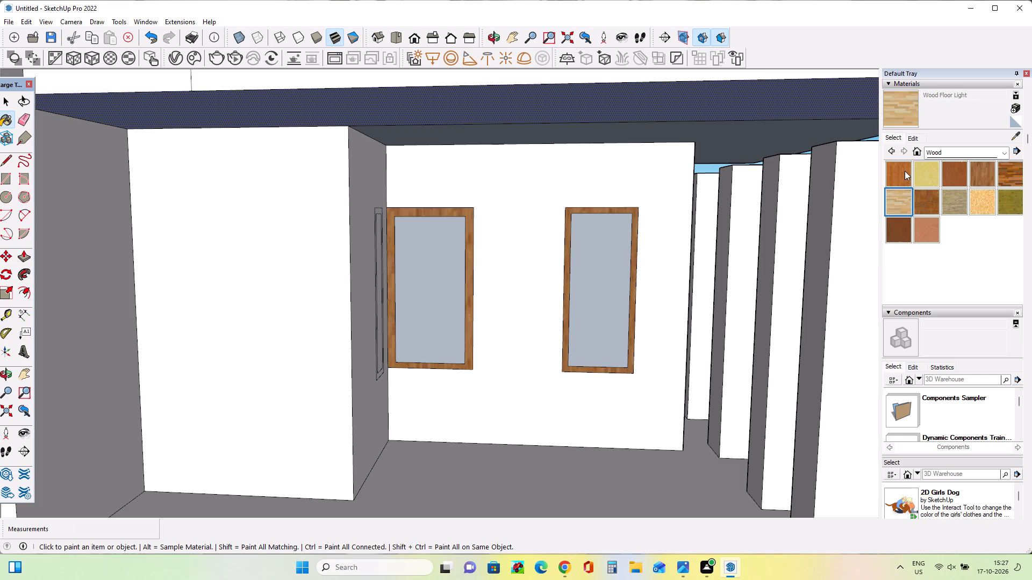
left_click(632, 303)
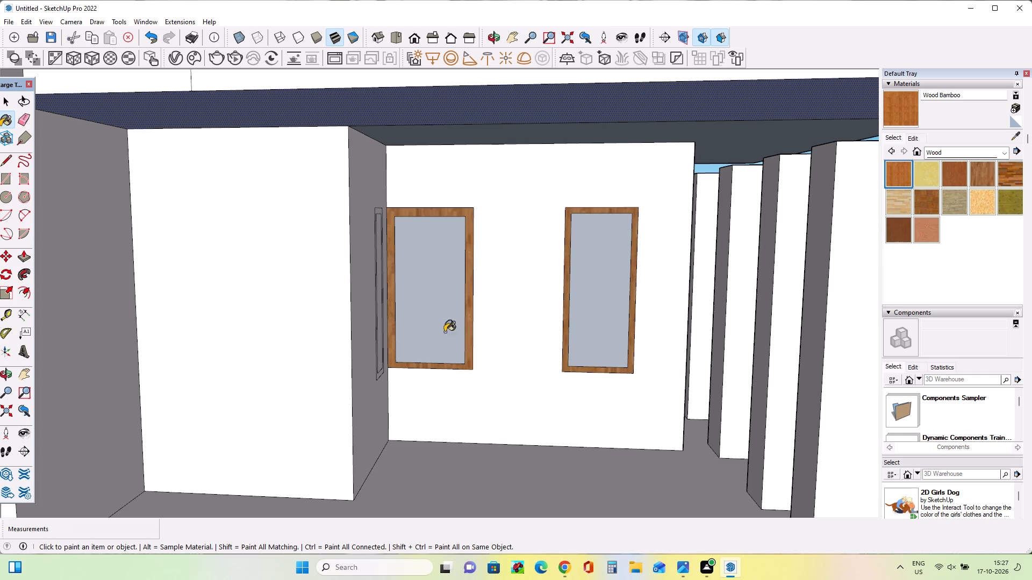
left_click(472, 323)
middle_click_drag(492, 345, 335, 366)
scroll(362, 339, "up", 4)
left_click(355, 361)
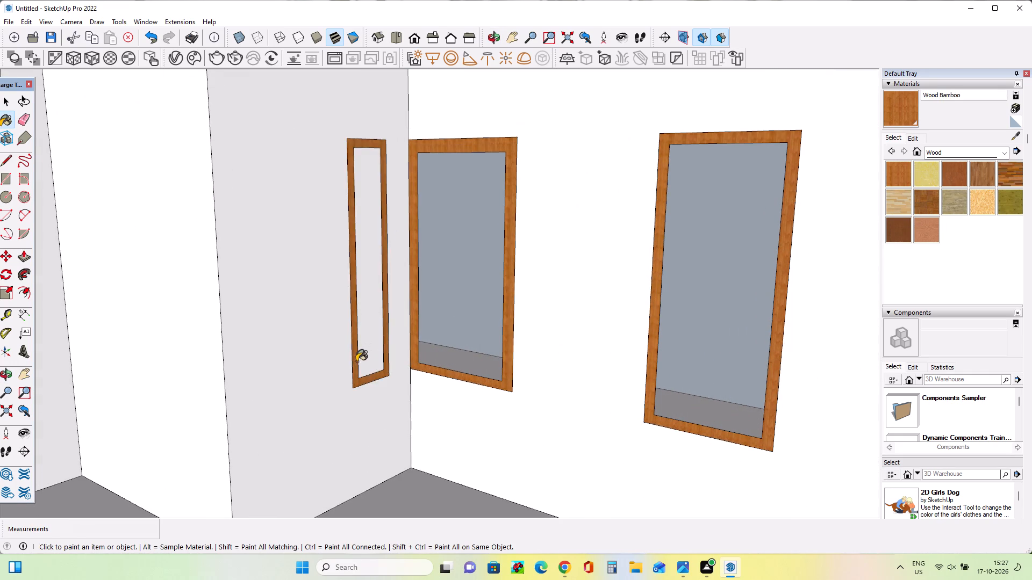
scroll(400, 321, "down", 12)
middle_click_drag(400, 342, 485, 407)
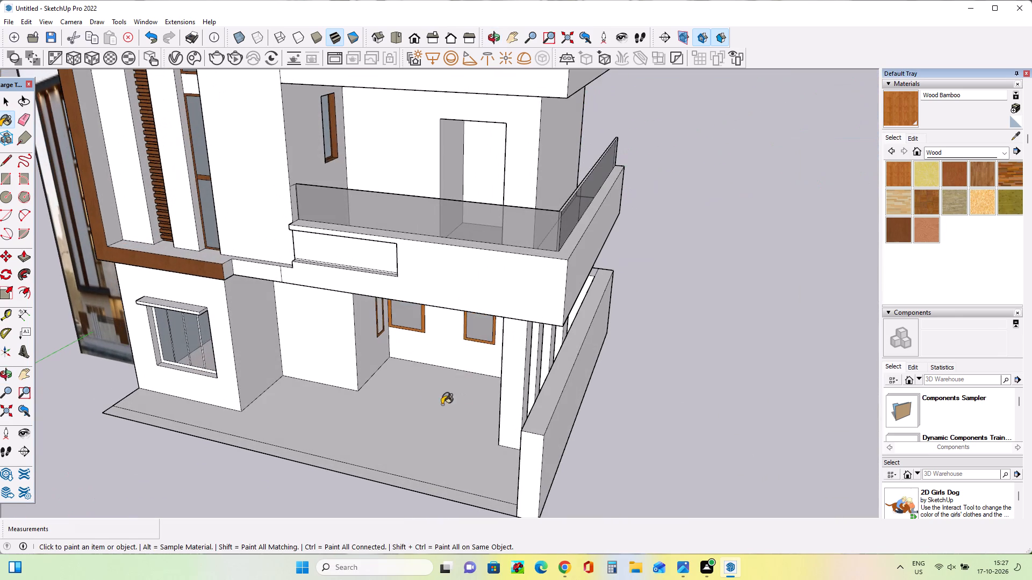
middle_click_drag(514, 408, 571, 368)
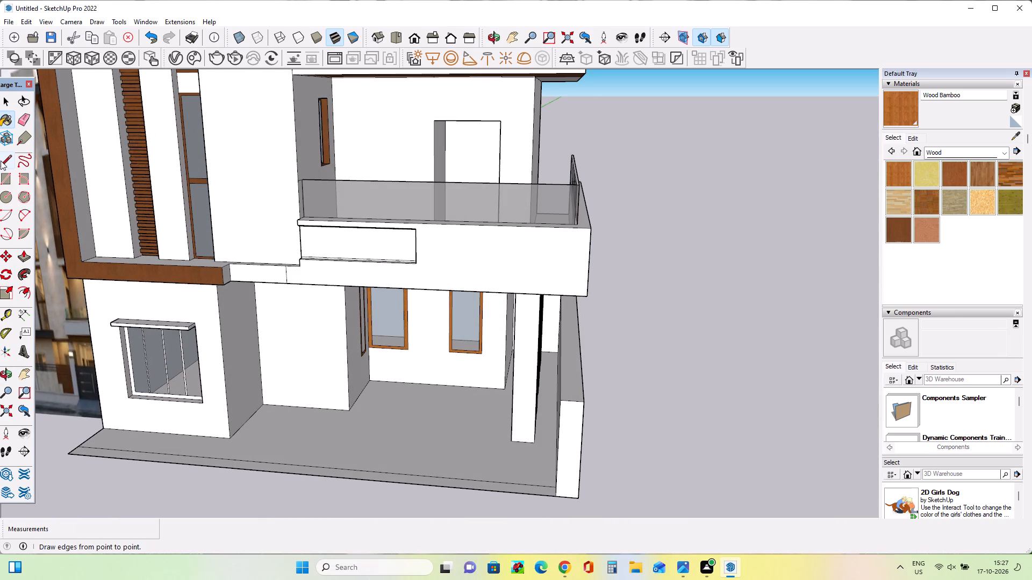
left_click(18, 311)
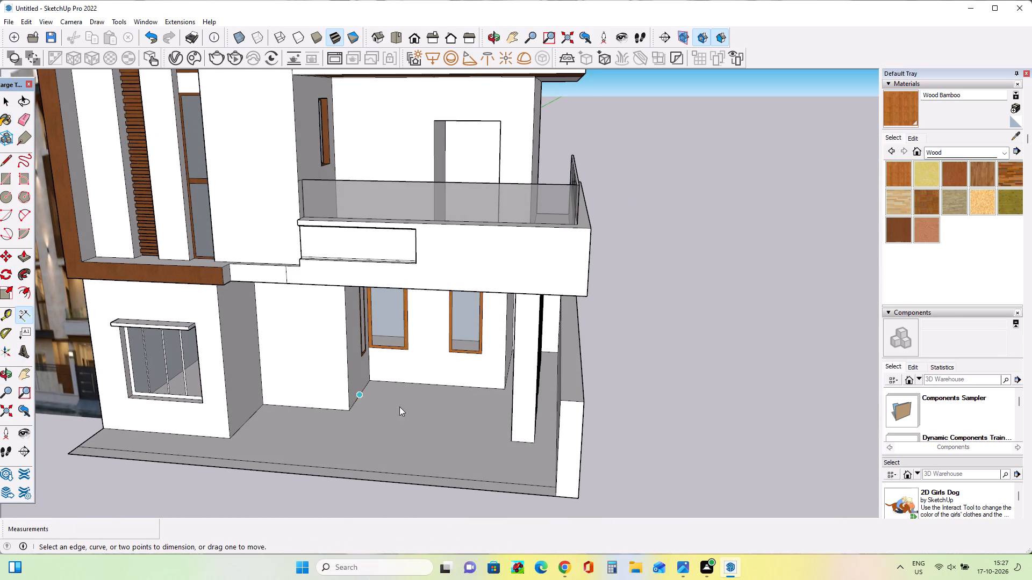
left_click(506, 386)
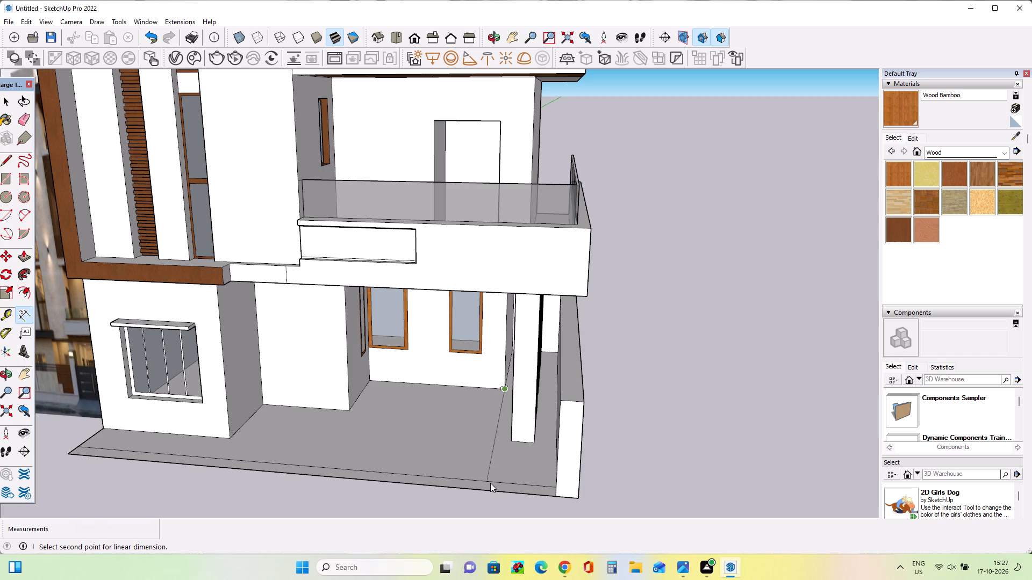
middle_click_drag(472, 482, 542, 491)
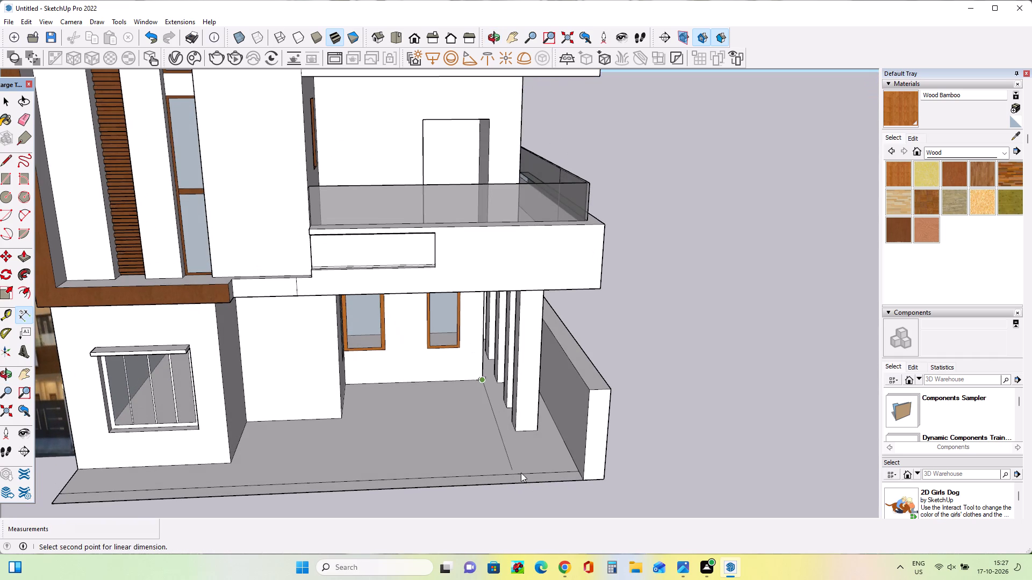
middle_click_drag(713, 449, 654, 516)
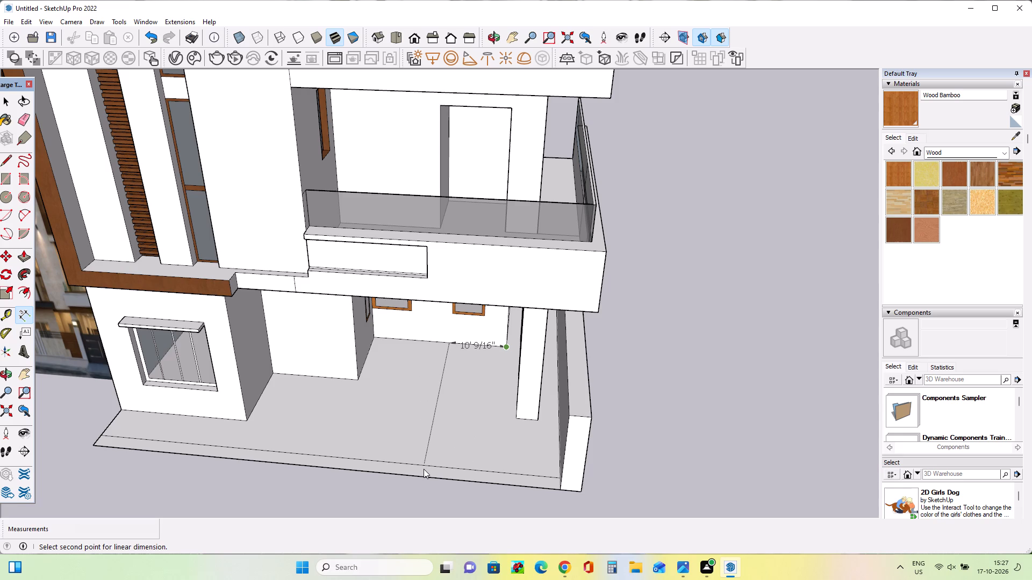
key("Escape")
Inspect the ground-floor porch walls and their three wood-framed windows from several angles.
middle_click_drag(419, 447, 468, 360)
middle_click_drag(468, 361, 334, 400)
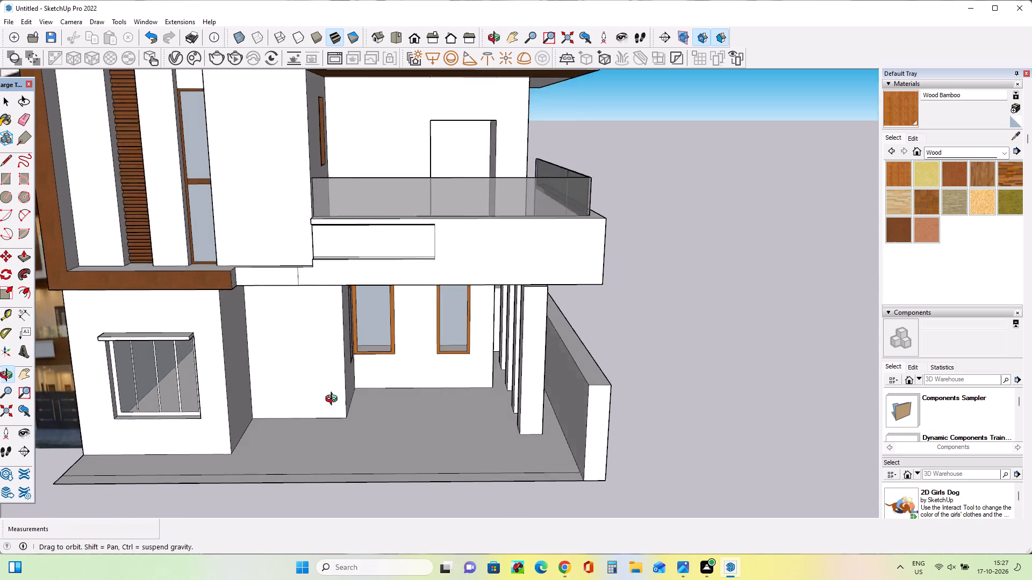
middle_click_drag(334, 400, 283, 351)
scroll(443, 291, "up", 10)
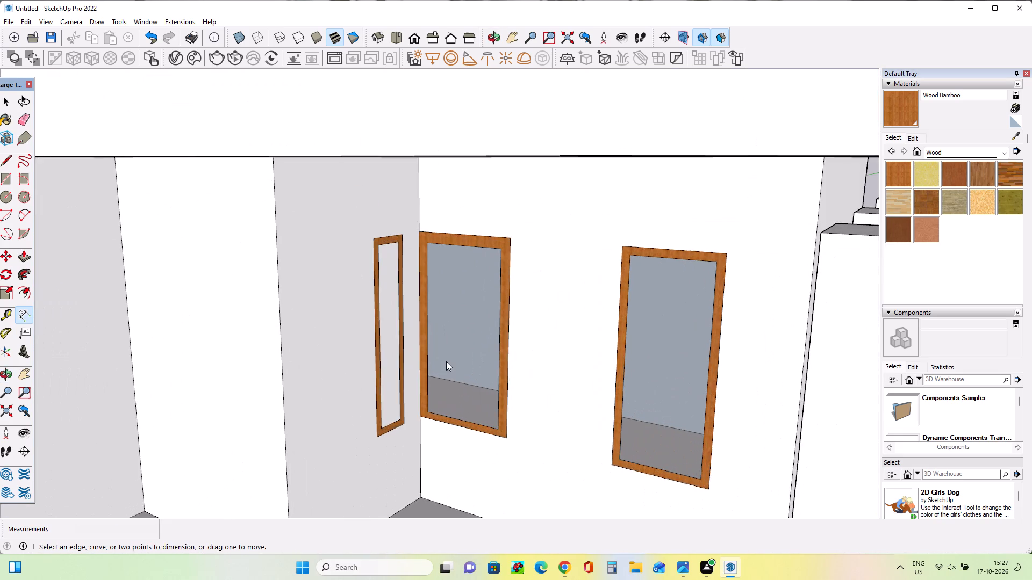
middle_click_drag(446, 361, 411, 357)
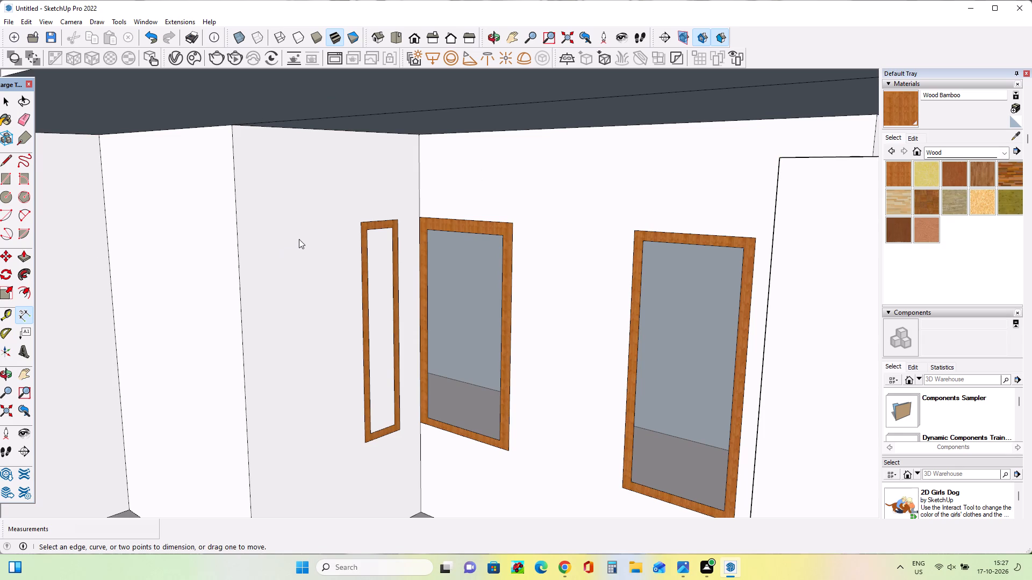
scroll(304, 237, "down", 11)
middle_click_drag(253, 368, 428, 346)
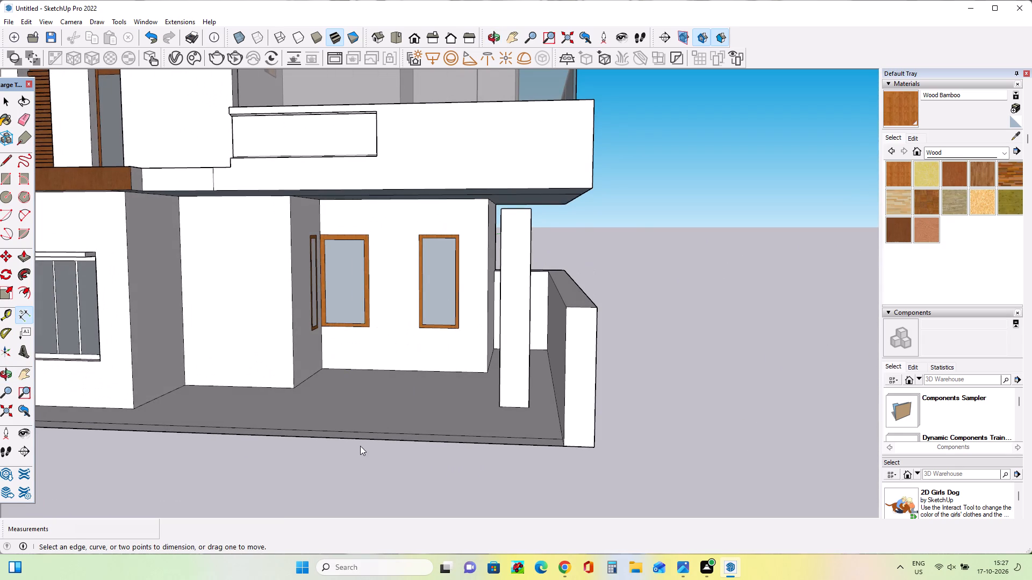
middle_click_drag(413, 351, 467, 379)
middle_click_drag(419, 330, 291, 362)
middle_click(376, 284)
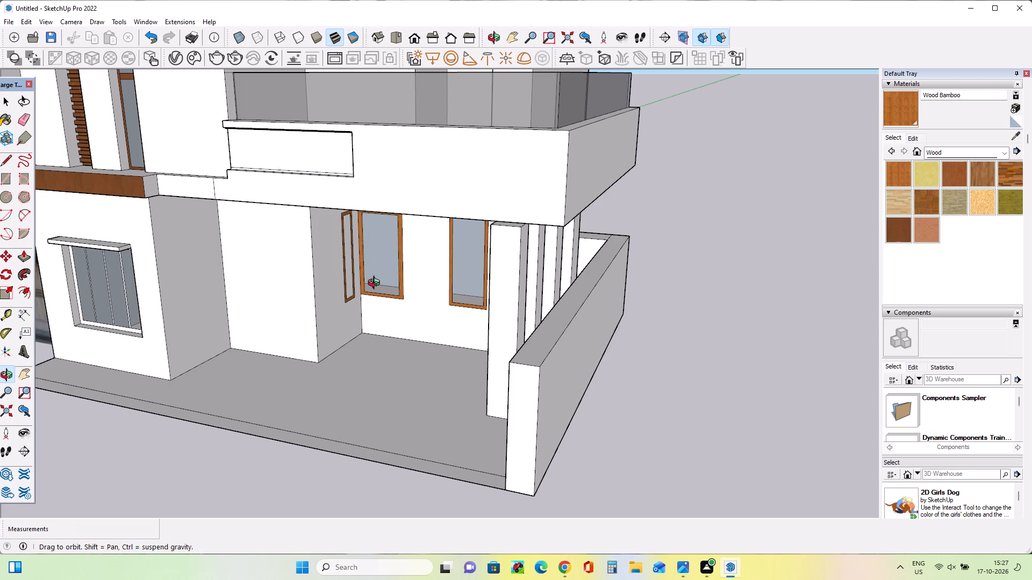
scroll(376, 284, "up", 6)
middle_click_drag(375, 323, 338, 312)
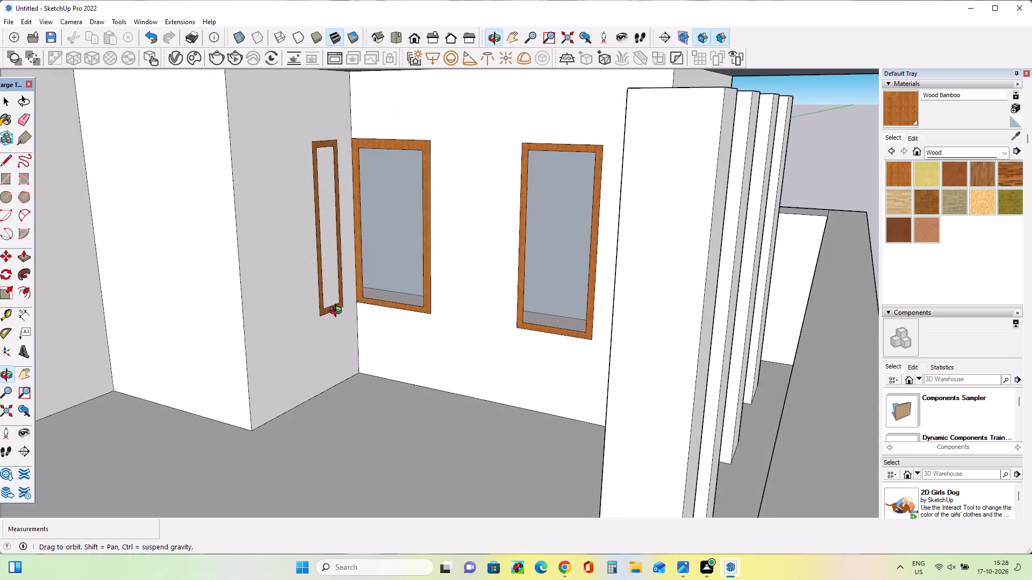
middle_click_drag(338, 312, 340, 313)
Examine the entrance area behind the gate in the reference photo for the porch's door and window layout.
scroll(344, 317, "down", 5)
middle_click_drag(345, 317, 527, 315)
scroll(512, 315, "down", 5)
scroll(574, 311, "down", 5)
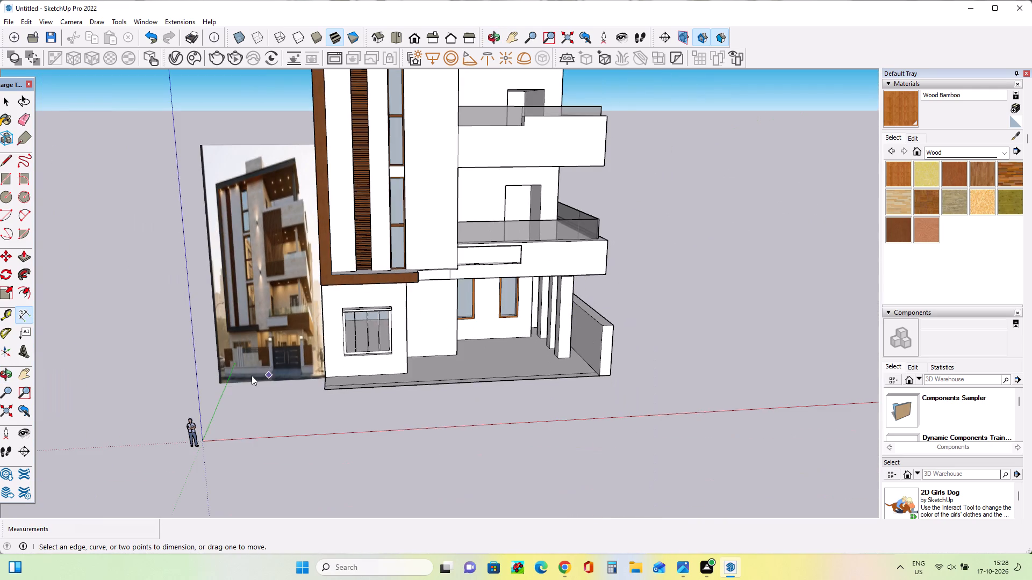
scroll(251, 369, "up", 4)
scroll(312, 327, "up", 20)
scroll(312, 327, "up", 6)
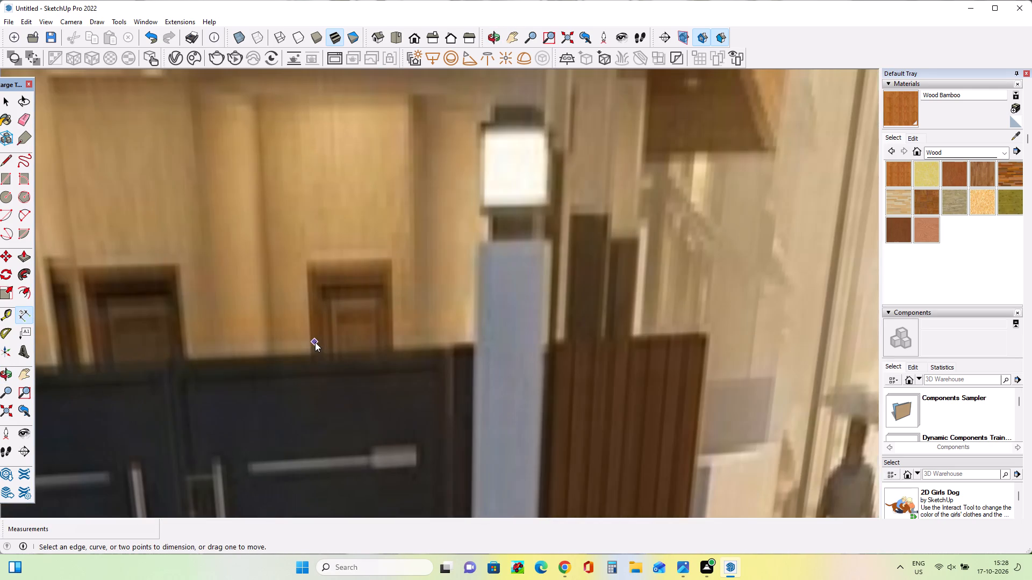
scroll(315, 342, "down", 14)
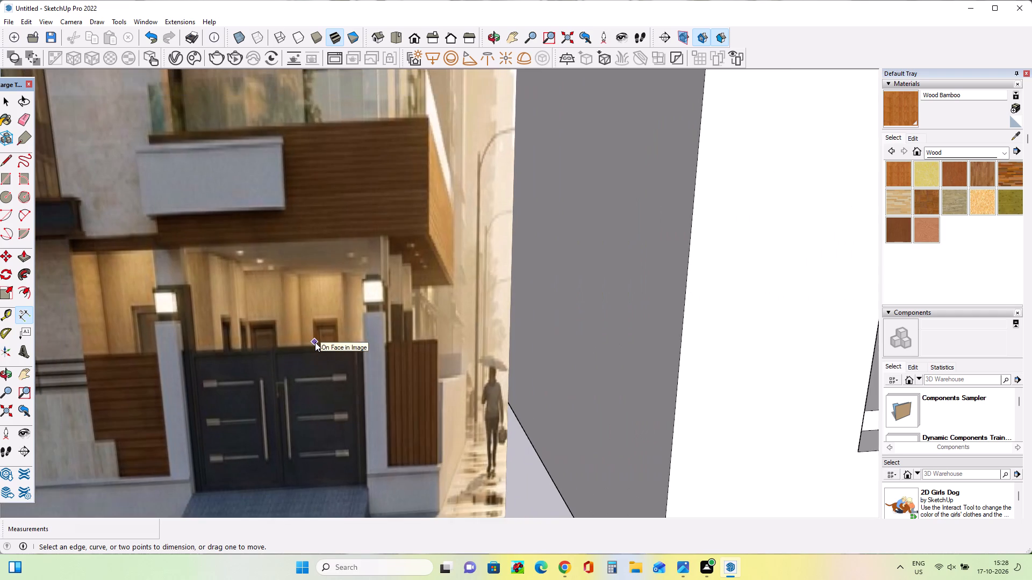
scroll(315, 342, "down", 4)
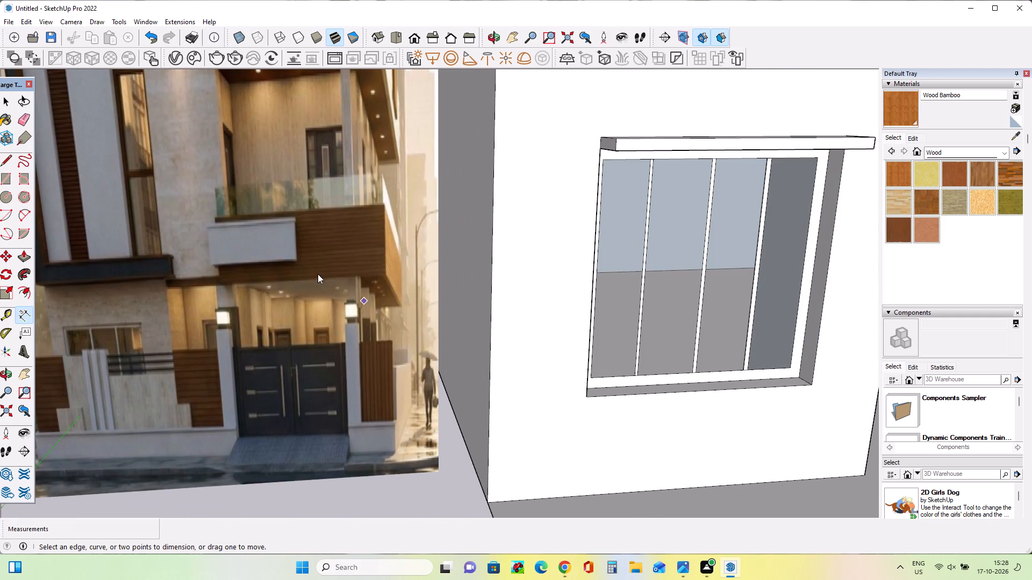
scroll(316, 314, "up", 5)
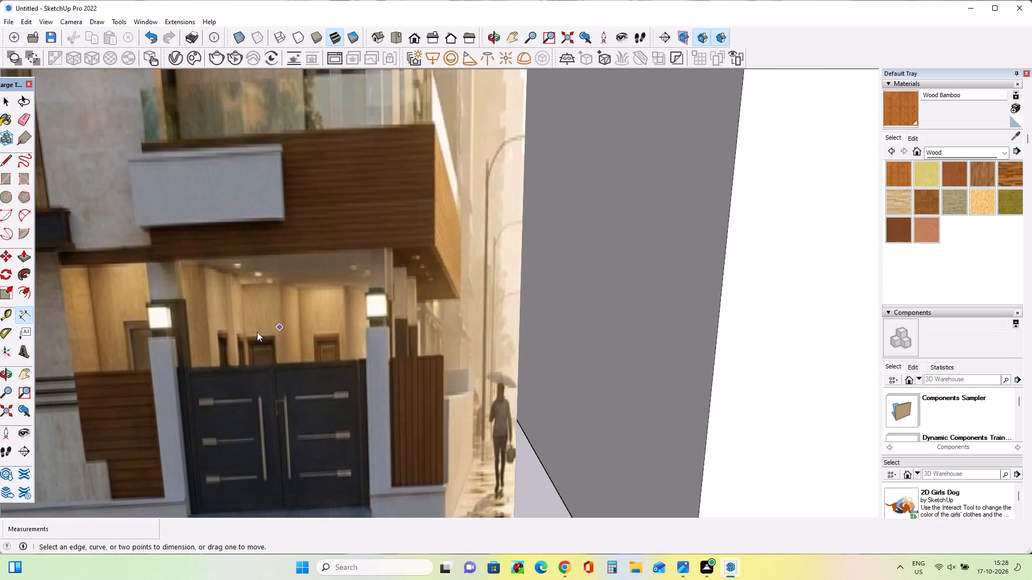
scroll(299, 358, "up", 8)
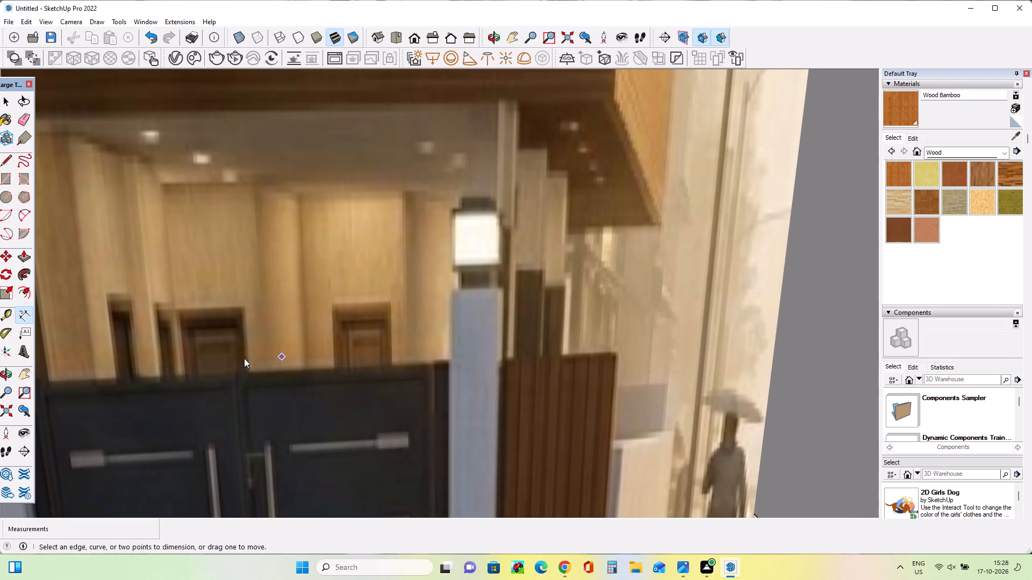
scroll(236, 360, "down", 15)
scroll(182, 359, "down", 4)
Inspect the ground-floor porch's return wall and back-wall windows from the front and side.
middle_click_drag(561, 367, 466, 372)
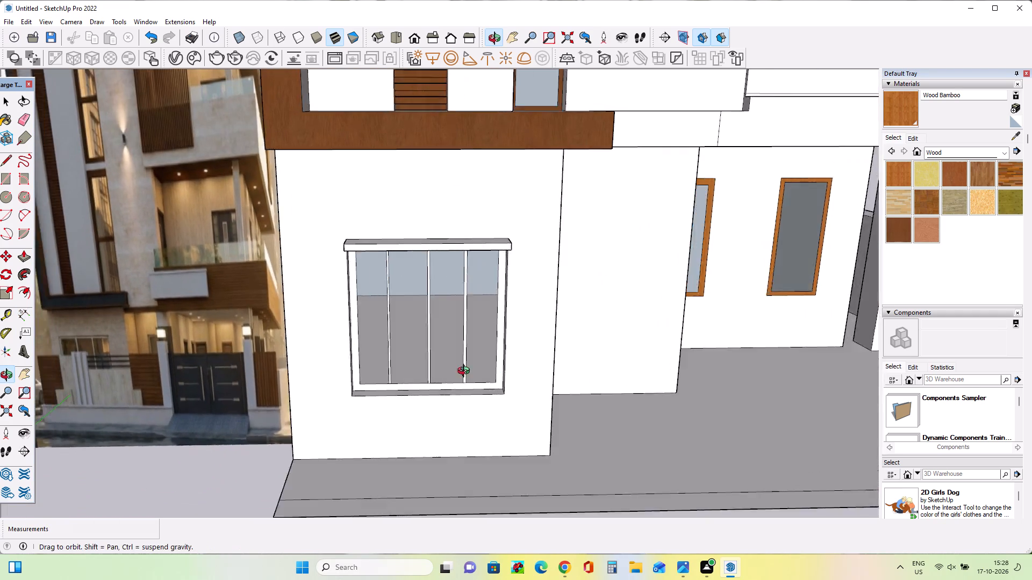
middle_click_drag(466, 372, 189, 367)
scroll(174, 368, "down", 4)
middle_click_drag(420, 360, 430, 311)
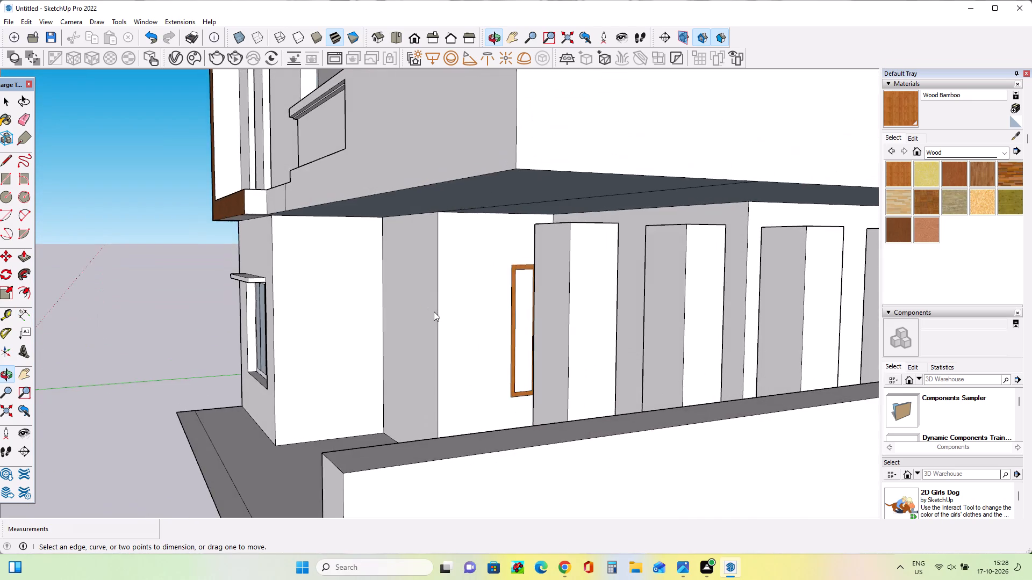
scroll(434, 311, "up", 4)
middle_click_drag(430, 339, 488, 350)
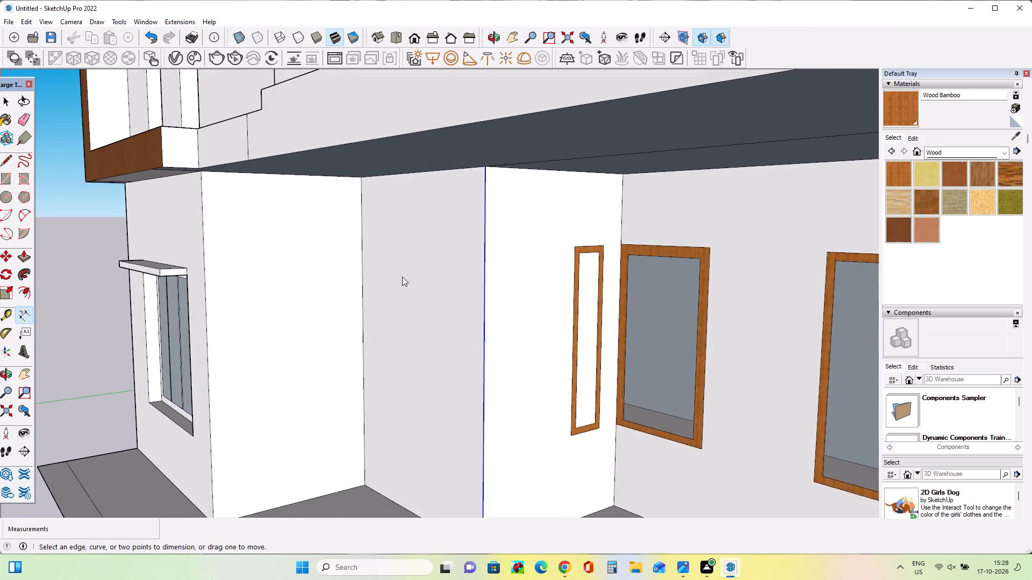
scroll(583, 310, "down", 10)
Examine the porch area above the gate in the reference photo for its door and window placement.
middle_click_drag(365, 367, 595, 338)
scroll(592, 338, "down", 1)
scroll(255, 384, "up", 19)
middle_click_drag(345, 360, 413, 369)
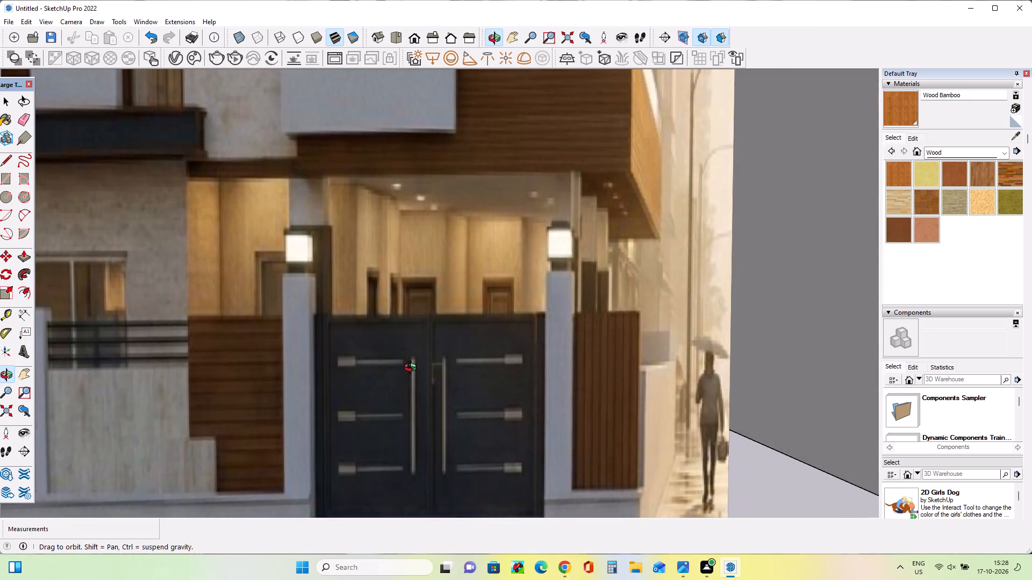
middle_click_drag(413, 369, 304, 375)
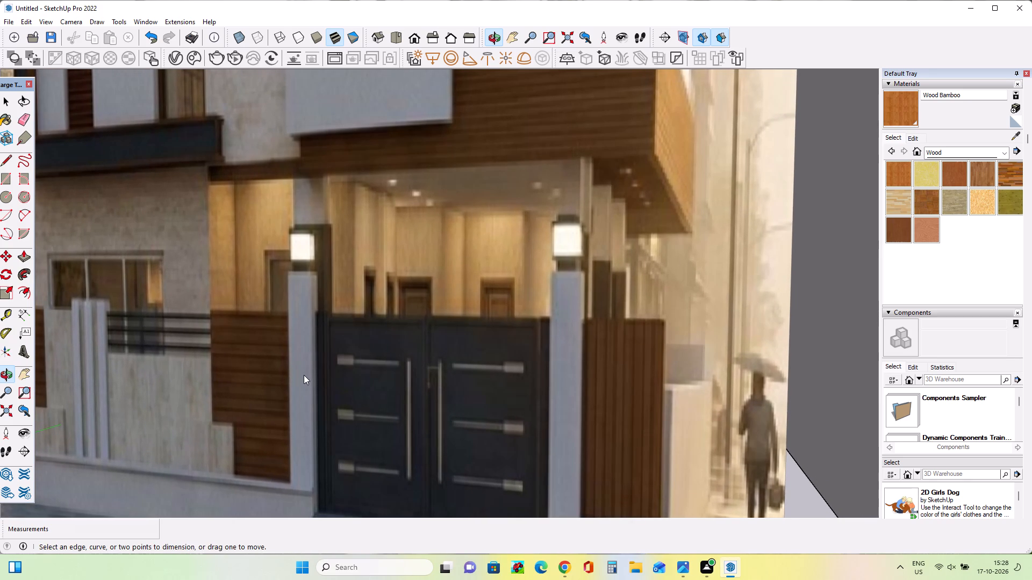
scroll(304, 375, "down", 4)
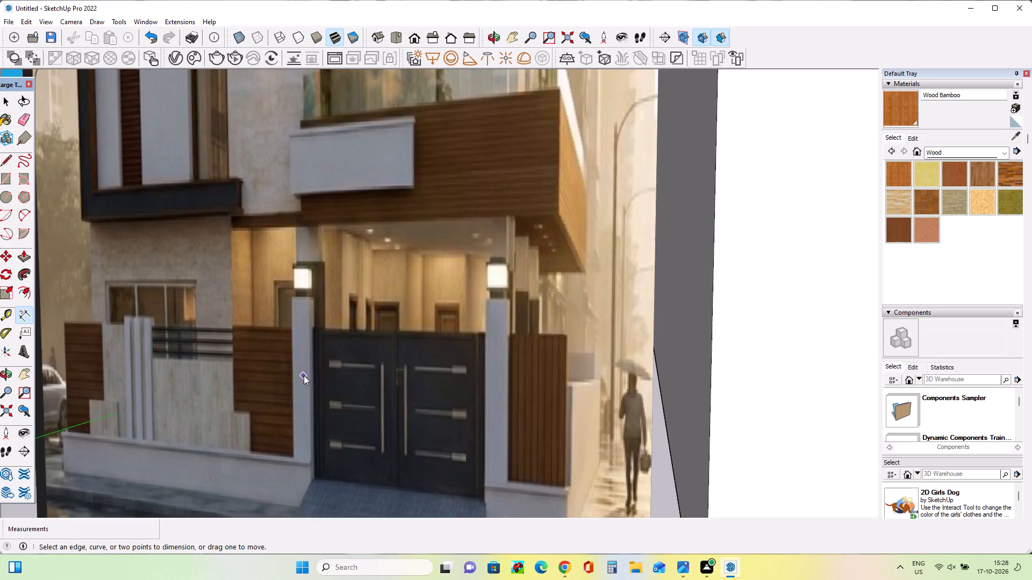
scroll(304, 375, "down", 5)
middle_click_drag(308, 377, 351, 385)
scroll(324, 331, "up", 7)
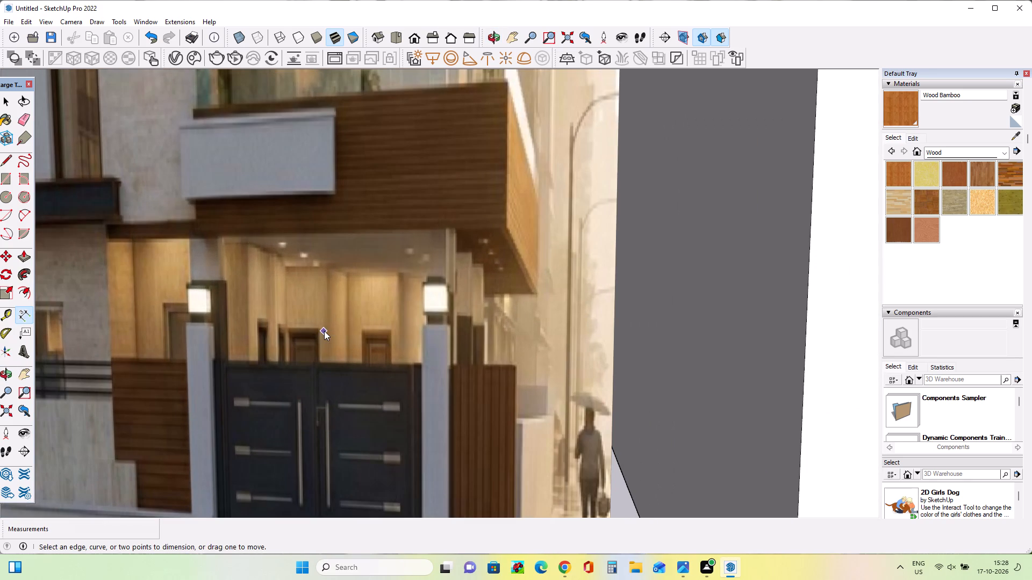
scroll(324, 331, "down", 7)
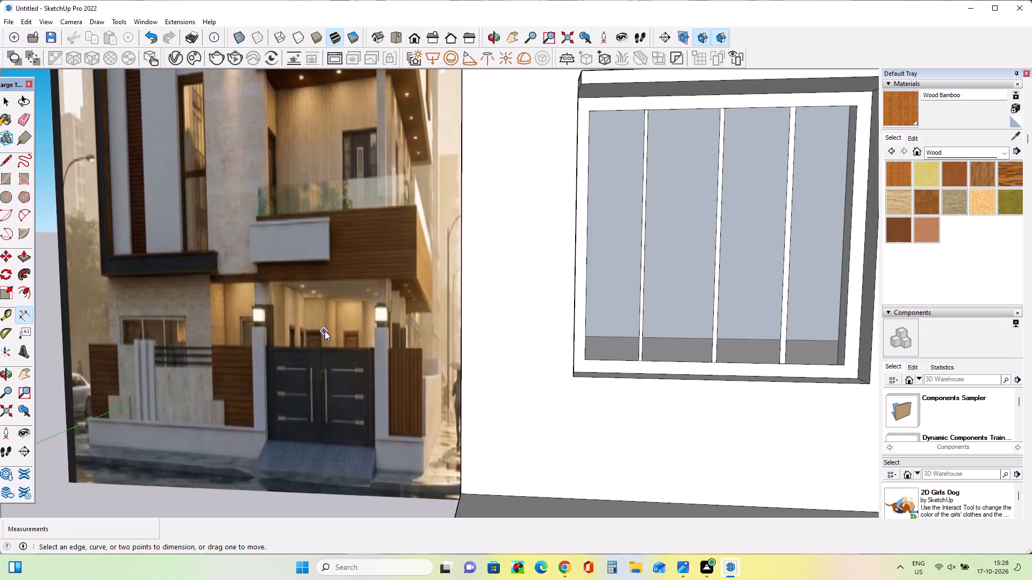
middle_click_drag(334, 335, 349, 356)
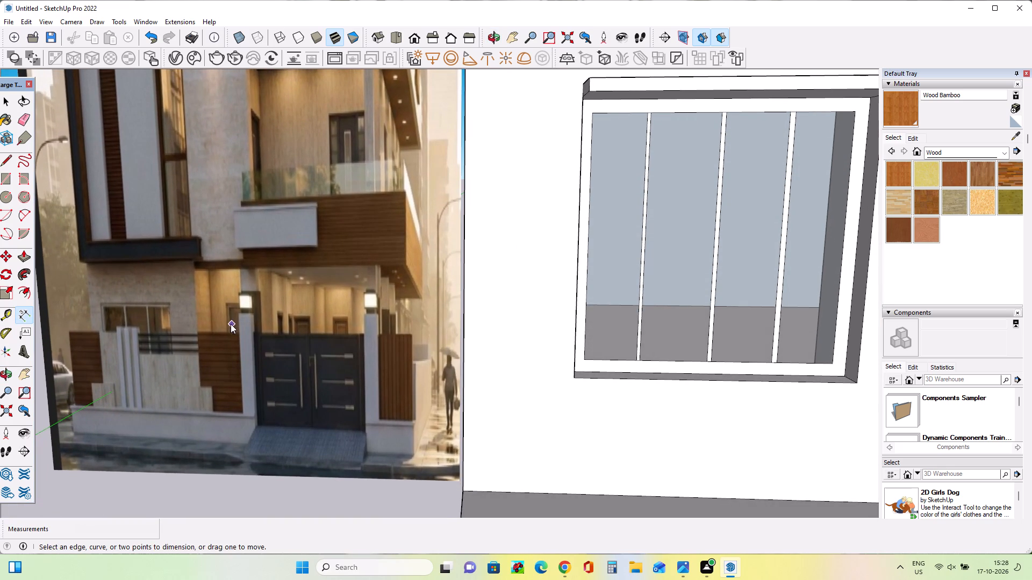
Inspect the model's ground-floor porch walls and framed openings for comparison with the reference photo.
scroll(213, 327, "down", 12)
scroll(494, 353, "down", 1)
middle_click_drag(490, 353, 306, 372)
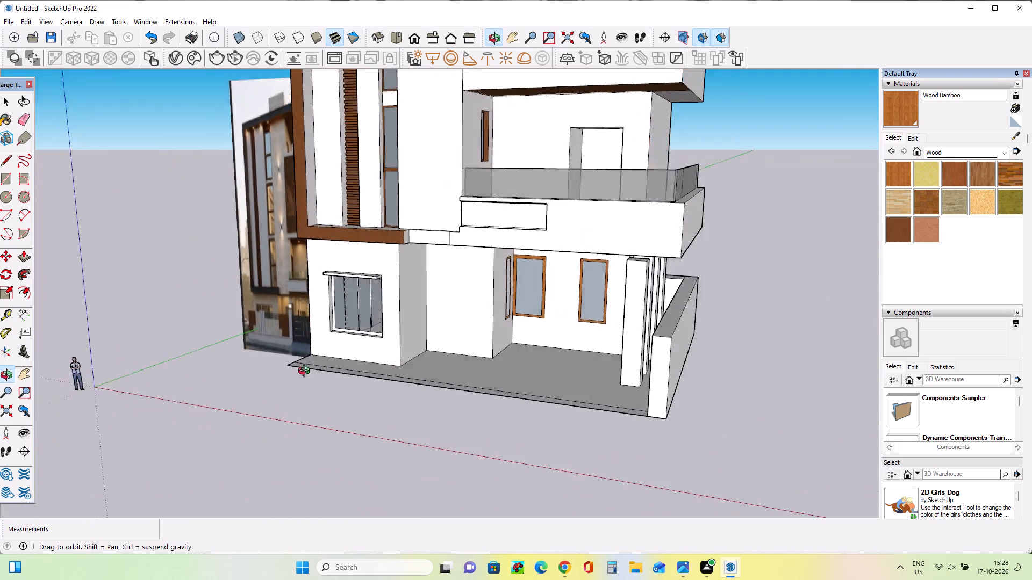
middle_click_drag(306, 372, 235, 388)
scroll(505, 312, "up", 3)
middle_click_drag(456, 337, 549, 282)
middle_click_drag(443, 335, 471, 328)
scroll(517, 292, "up", 4)
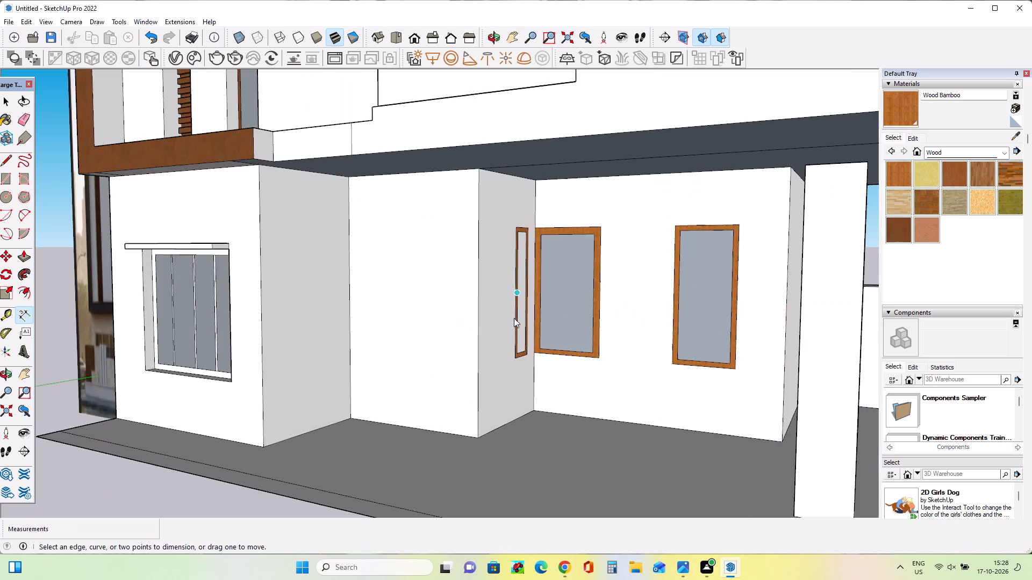
scroll(511, 323, "down", 4)
scroll(511, 323, "up", 1)
scroll(511, 323, "down", 4)
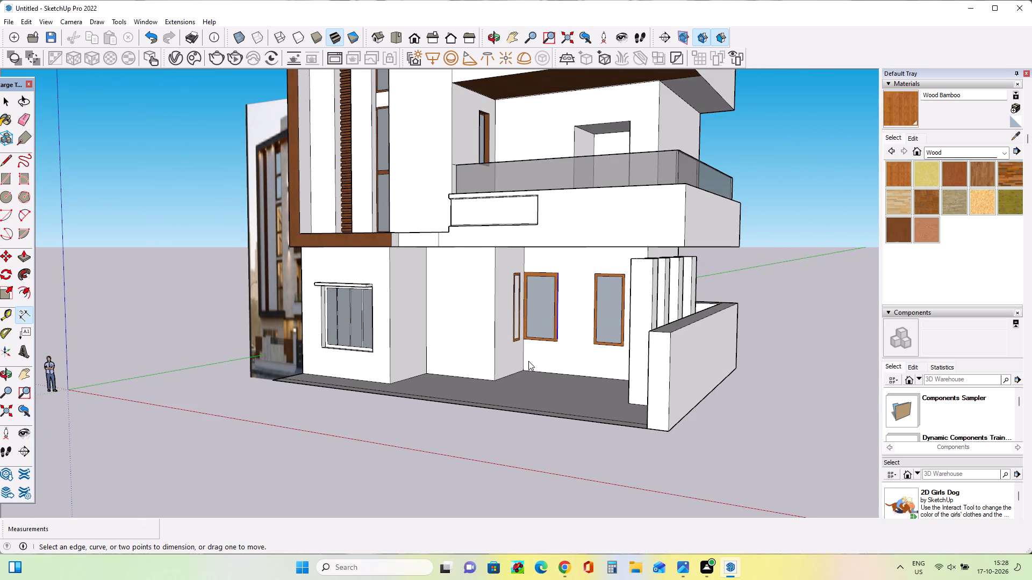
Examine the first-floor balcony and the narrow wood-framed opening in its side wall.
middle_click_drag(560, 178, 557, 192)
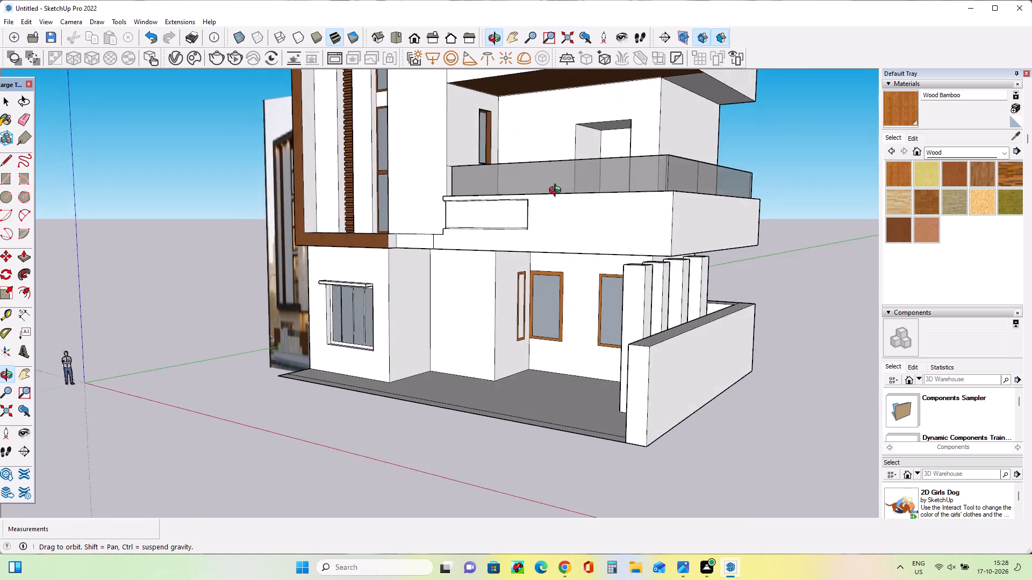
middle_click_drag(557, 192, 574, 235)
scroll(491, 135, "up", 4)
middle_click_drag(499, 182, 497, 229)
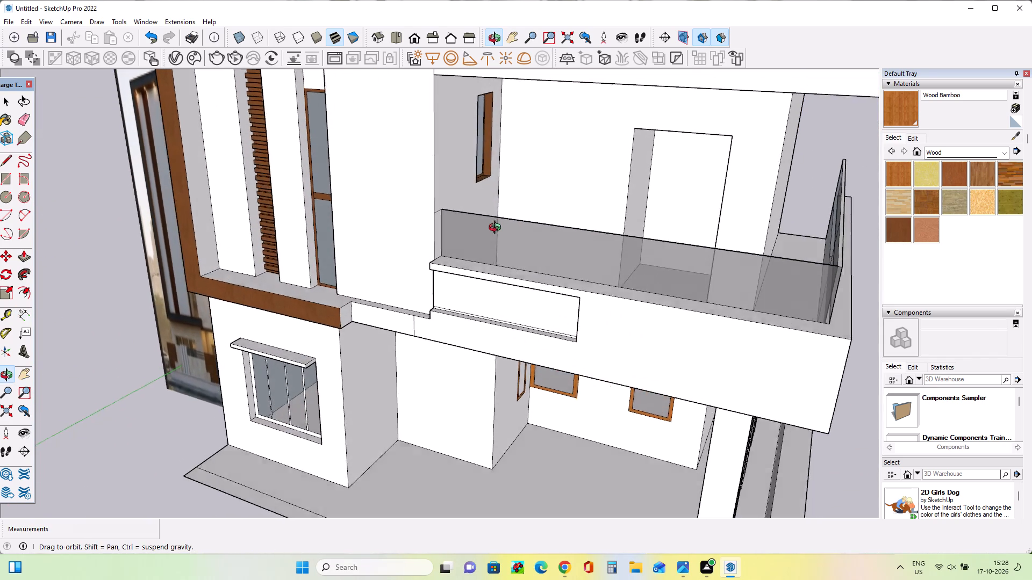
middle_click_drag(497, 229, 497, 229)
scroll(484, 183, "up", 7)
middle_click_drag(476, 189, 438, 192)
middle_click_drag(481, 195, 481, 226)
scroll(481, 226, "down", 9)
middle_click_drag(496, 214, 451, 202)
scroll(475, 177, "down", 7)
Check the ground-floor entrance in the reference photo against the model's porch.
middle_click_drag(468, 294, 518, 207)
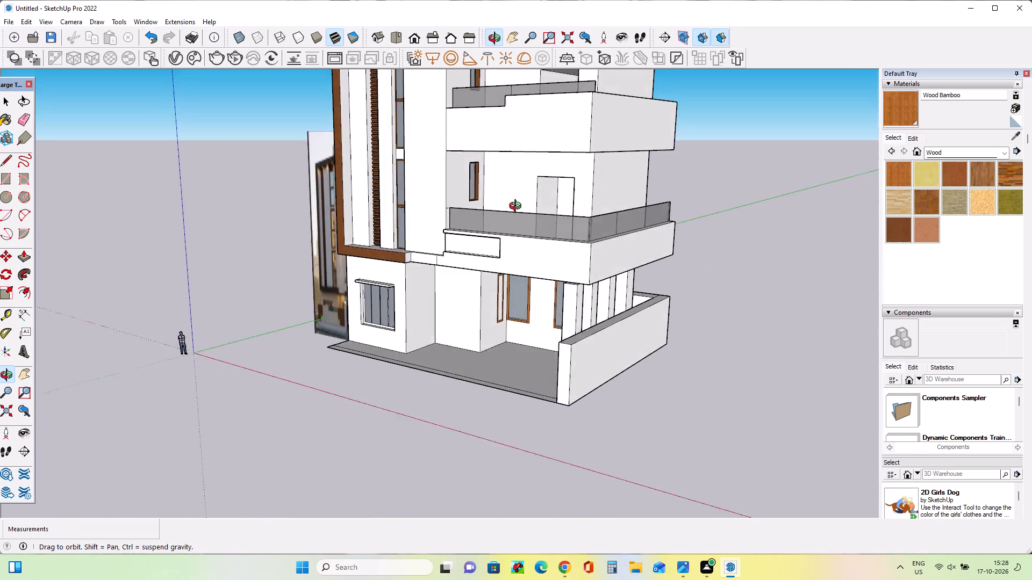
middle_click_drag(518, 207, 637, 221)
scroll(297, 336, "up", 16)
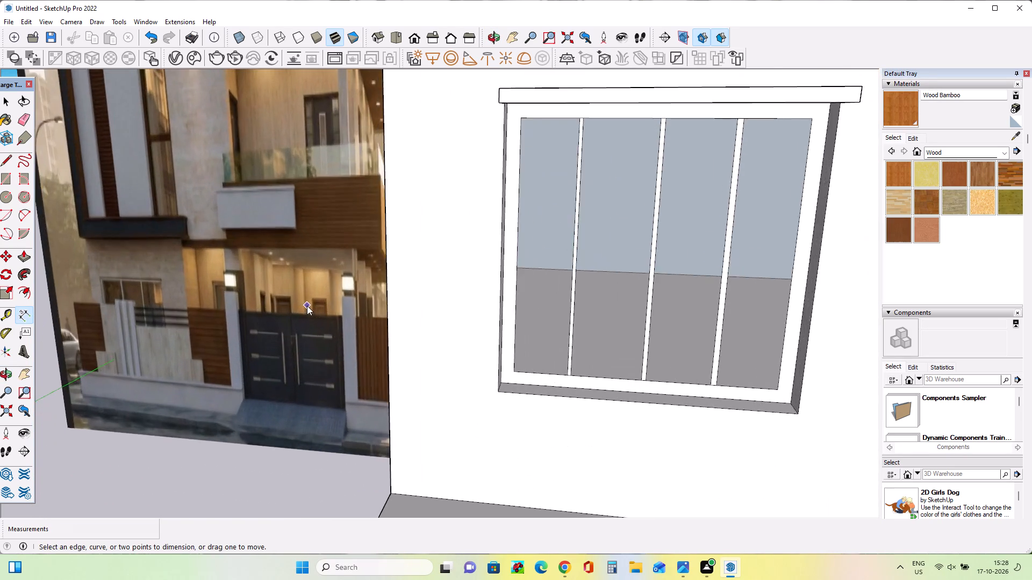
scroll(307, 306, "up", 3)
scroll(201, 334, "down", 11)
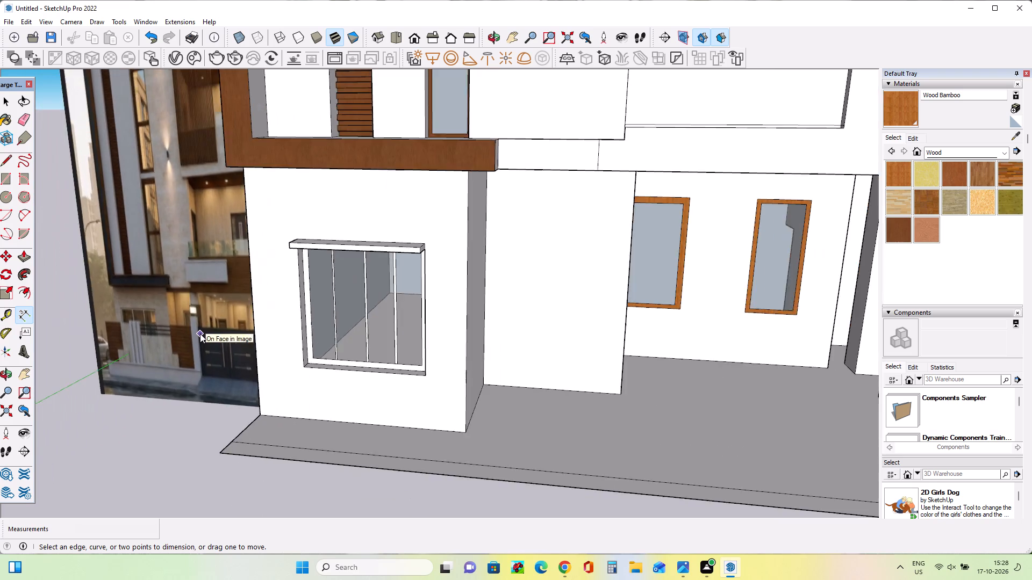
scroll(200, 334, "down", 10)
Inspect the porch return wall around its narrow wood-framed window up close.
middle_click_drag(344, 299, 378, 224)
scroll(375, 323, "up", 2)
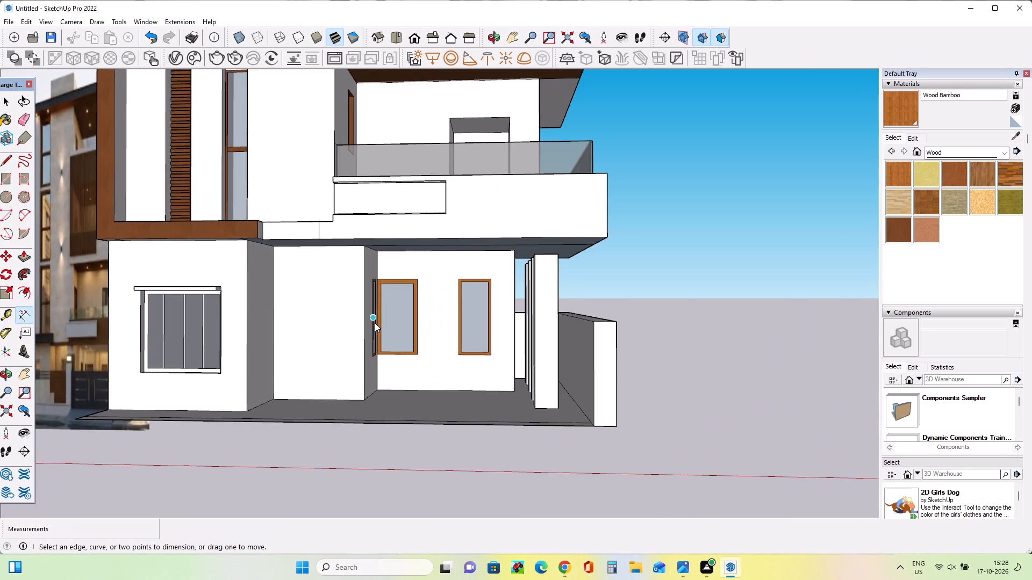
scroll(375, 323, "up", 7)
middle_click_drag(415, 338, 323, 369)
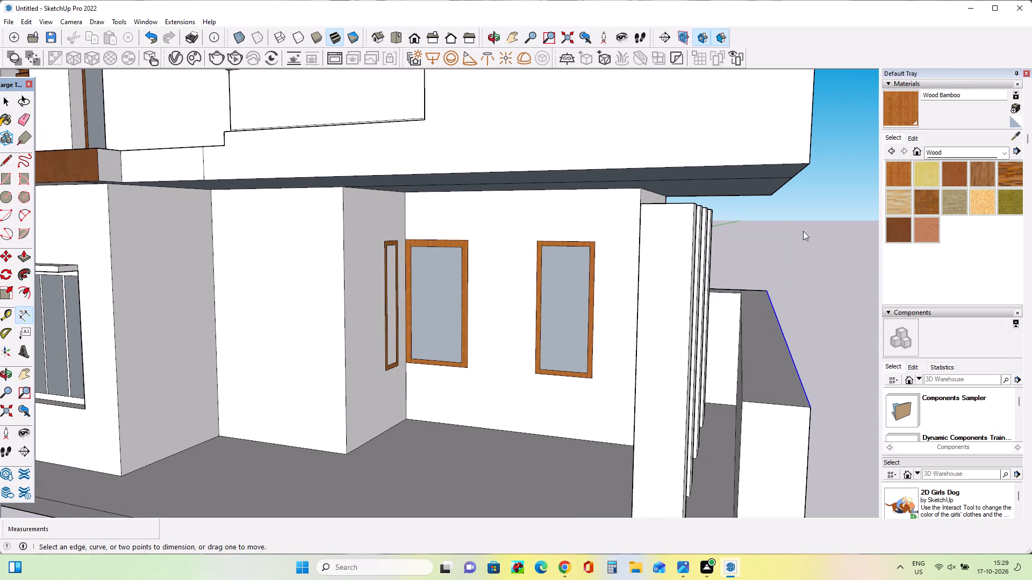
scroll(510, 293, "up", 1)
middle_click_drag(510, 293, 434, 314)
scroll(380, 295, "up", 2)
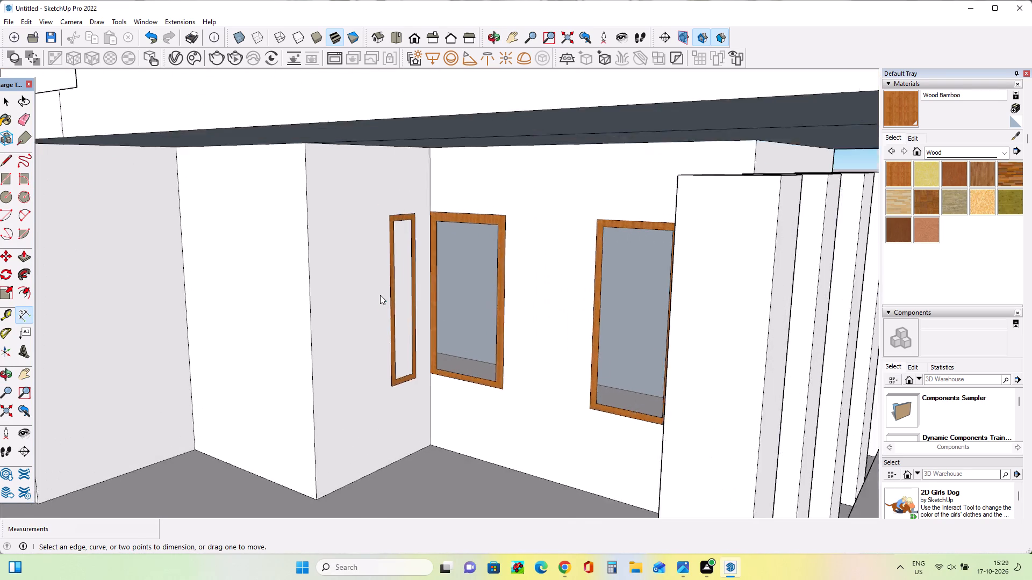
scroll(380, 295, "up", 2)
left_click(595, 191)
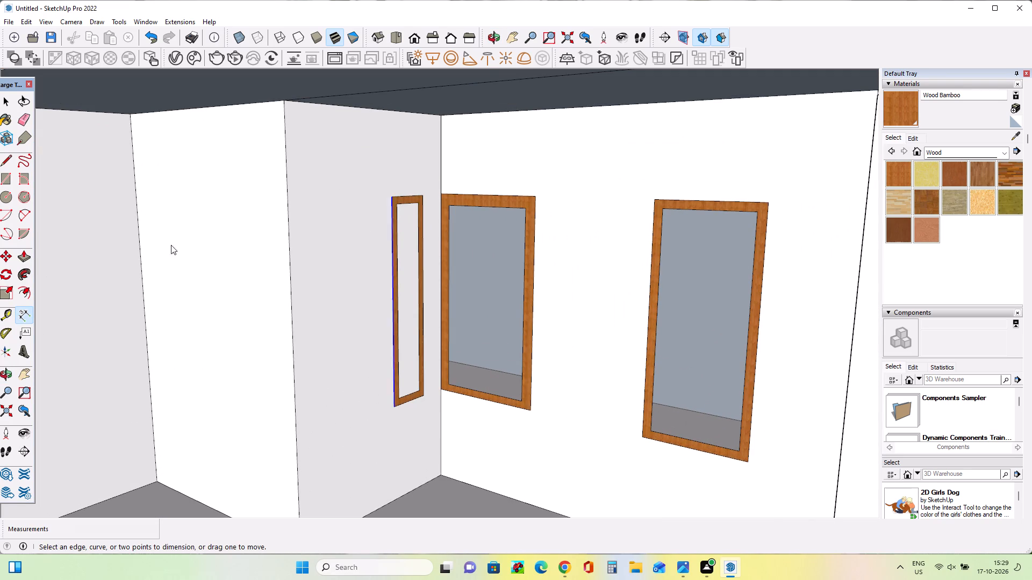
left_click(30, 260)
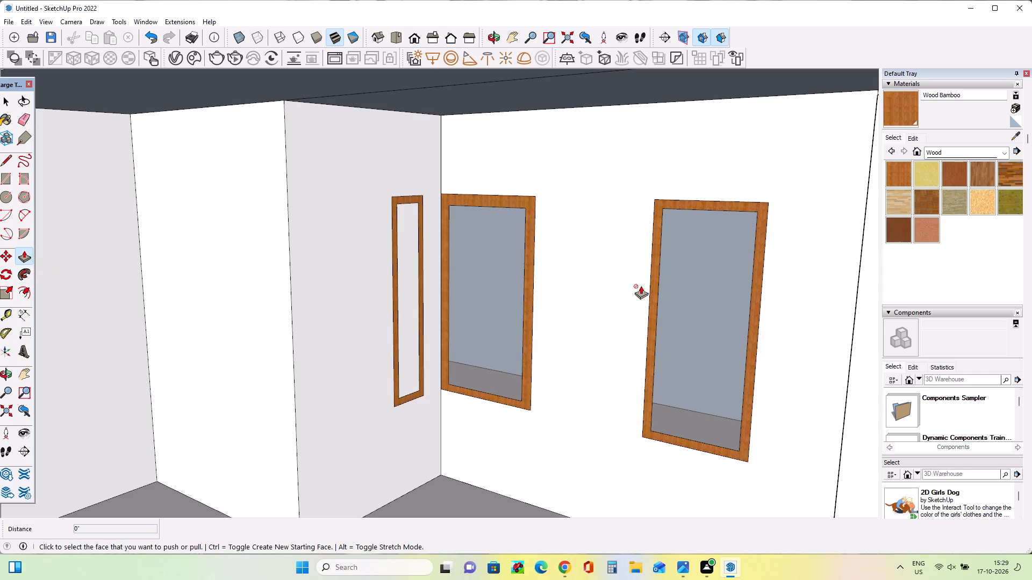
Draw a line about 7' 10" long from the narrow frame's top outer corner to the return wall's outer vertical edge.
scroll(588, 324, "down", 2)
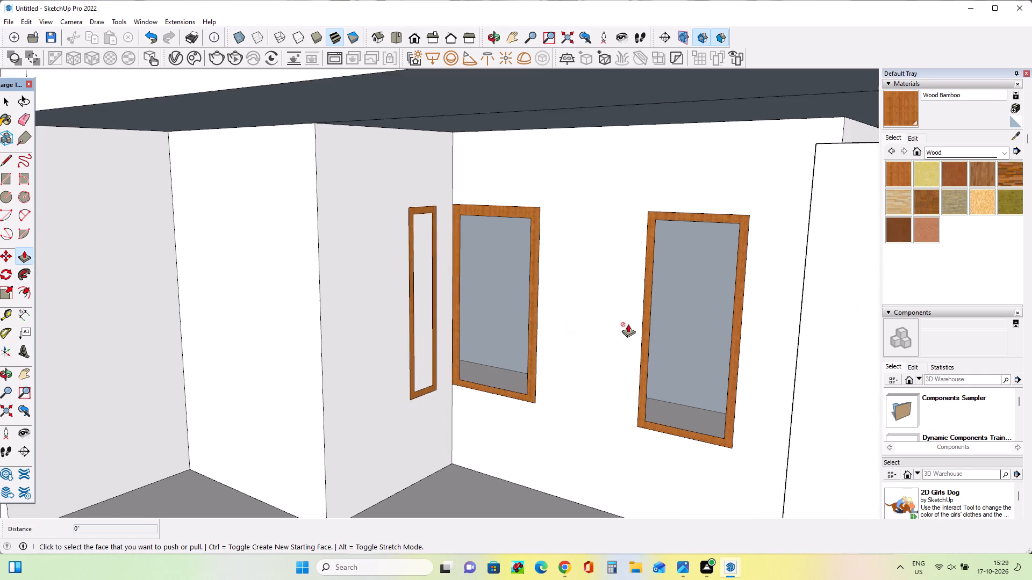
scroll(628, 324, "down", 1)
middle_click_drag(764, 303, 875, 257)
scroll(875, 257, "down", 1)
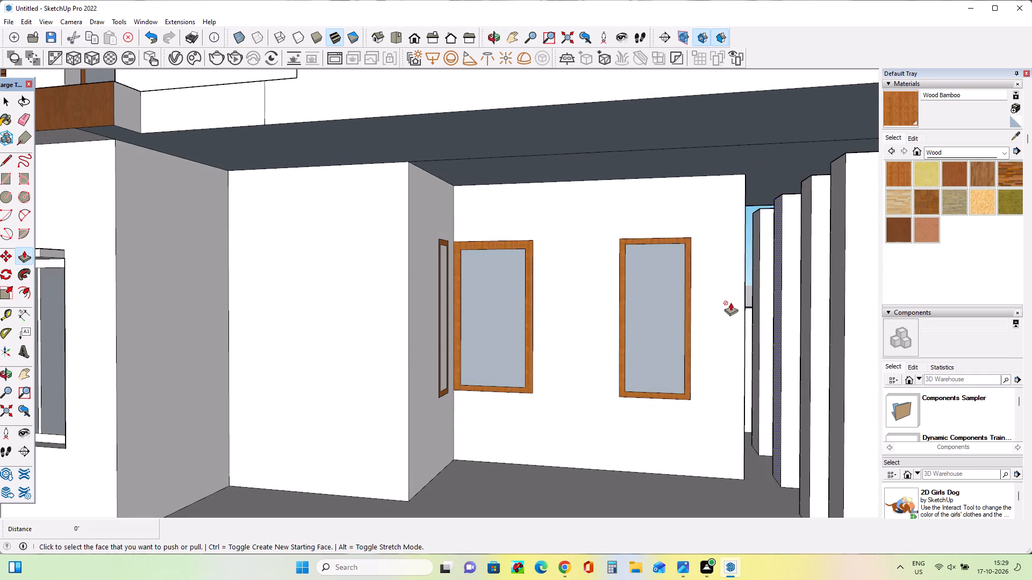
middle_click_drag(658, 330, 476, 375)
scroll(424, 316, "up", 5)
middle_click_drag(370, 331, 377, 331)
left_click(8, 161)
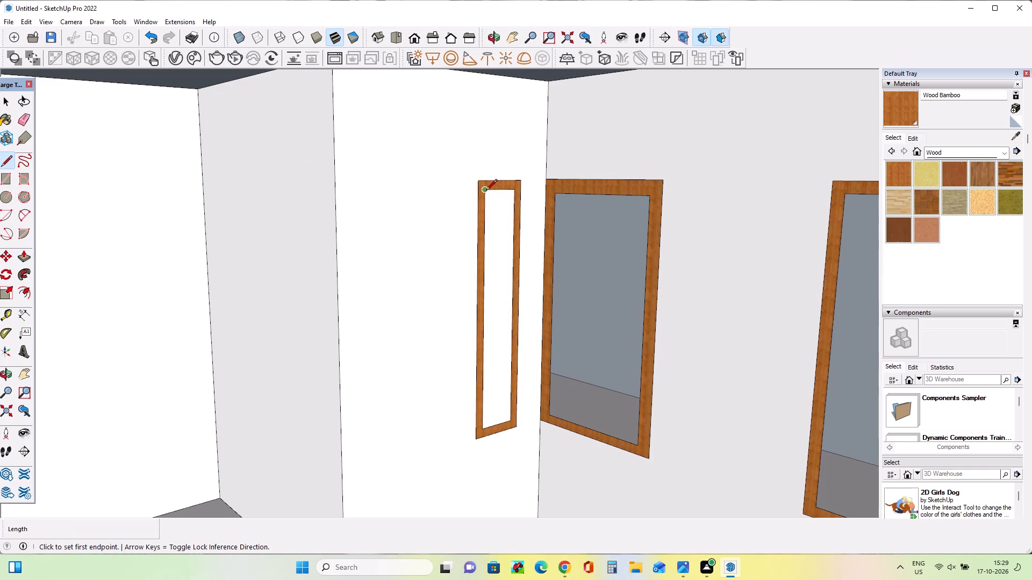
left_click(476, 184)
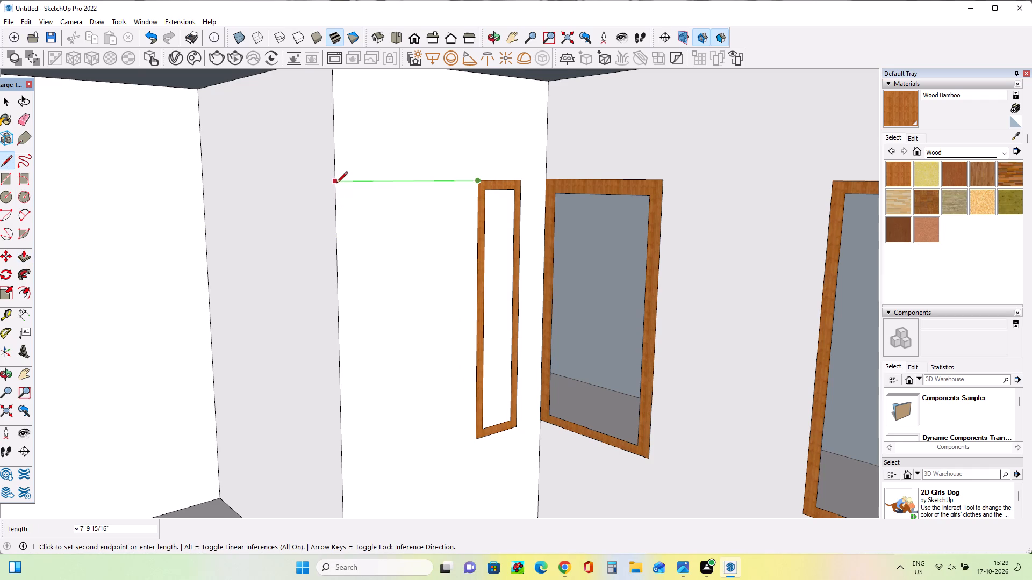
left_click(336, 184)
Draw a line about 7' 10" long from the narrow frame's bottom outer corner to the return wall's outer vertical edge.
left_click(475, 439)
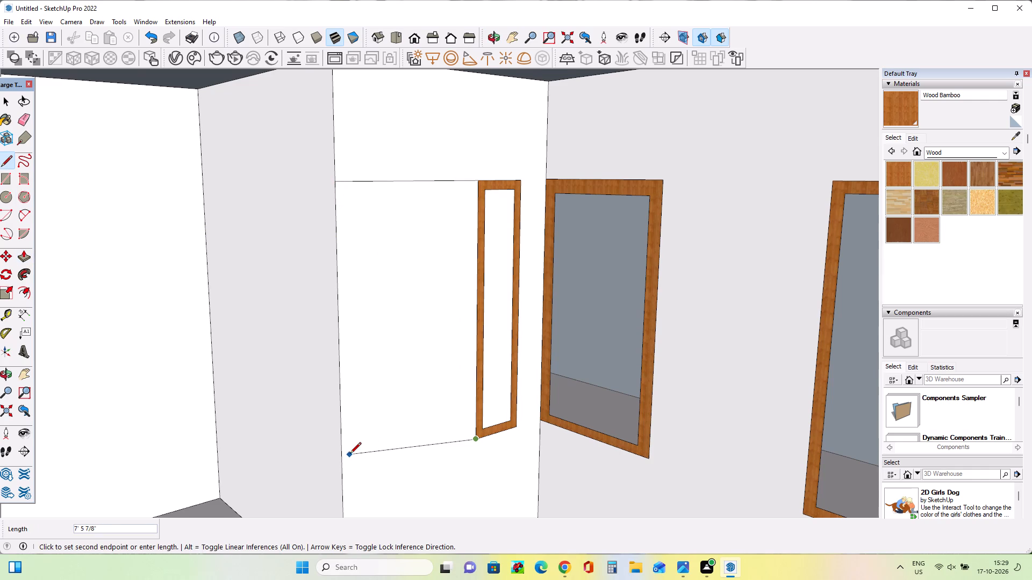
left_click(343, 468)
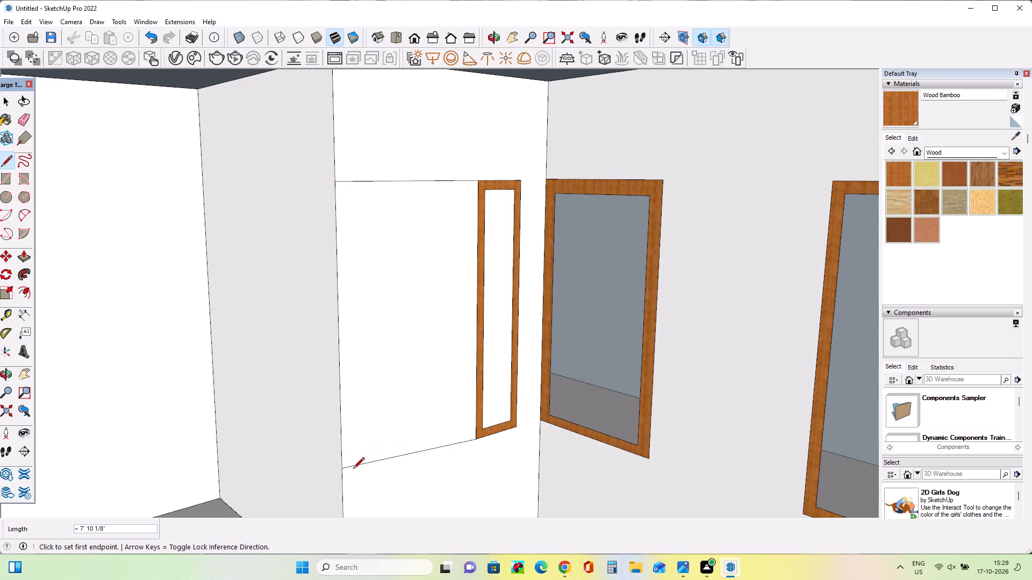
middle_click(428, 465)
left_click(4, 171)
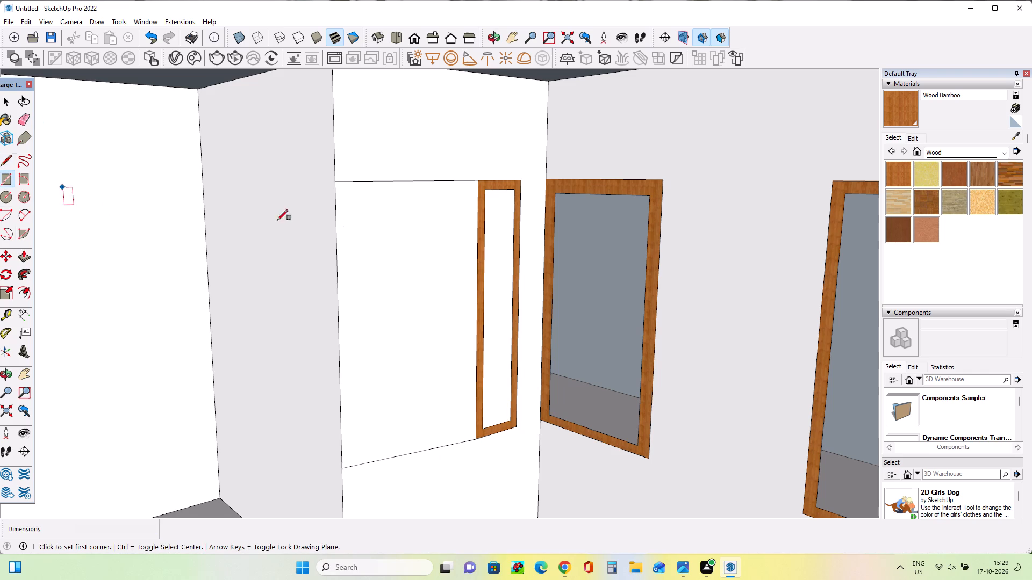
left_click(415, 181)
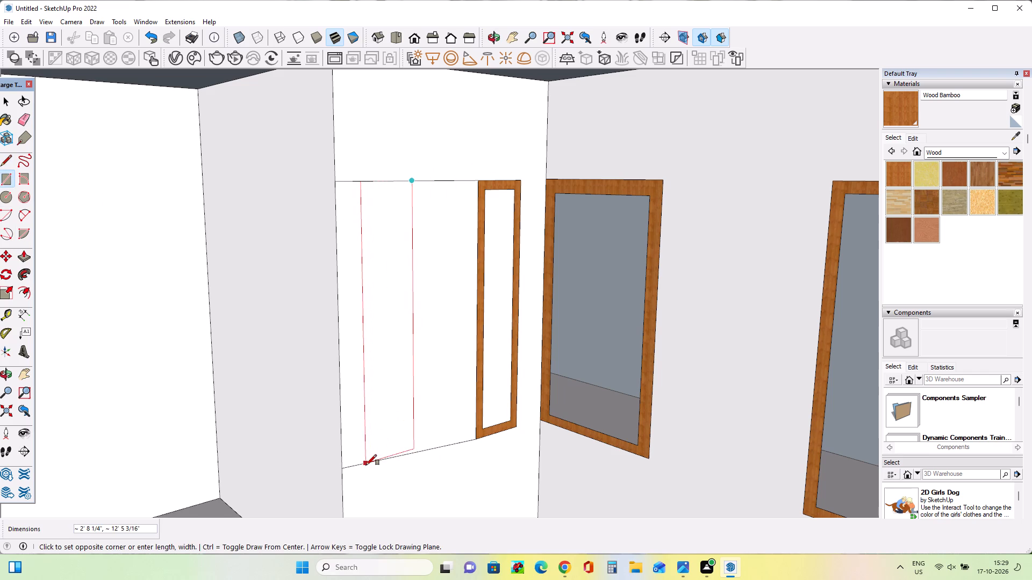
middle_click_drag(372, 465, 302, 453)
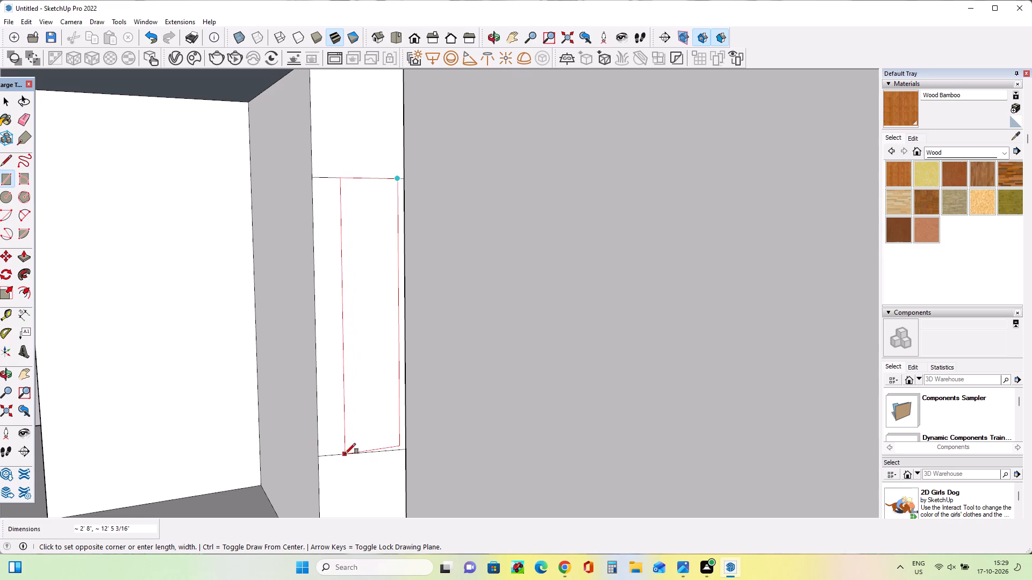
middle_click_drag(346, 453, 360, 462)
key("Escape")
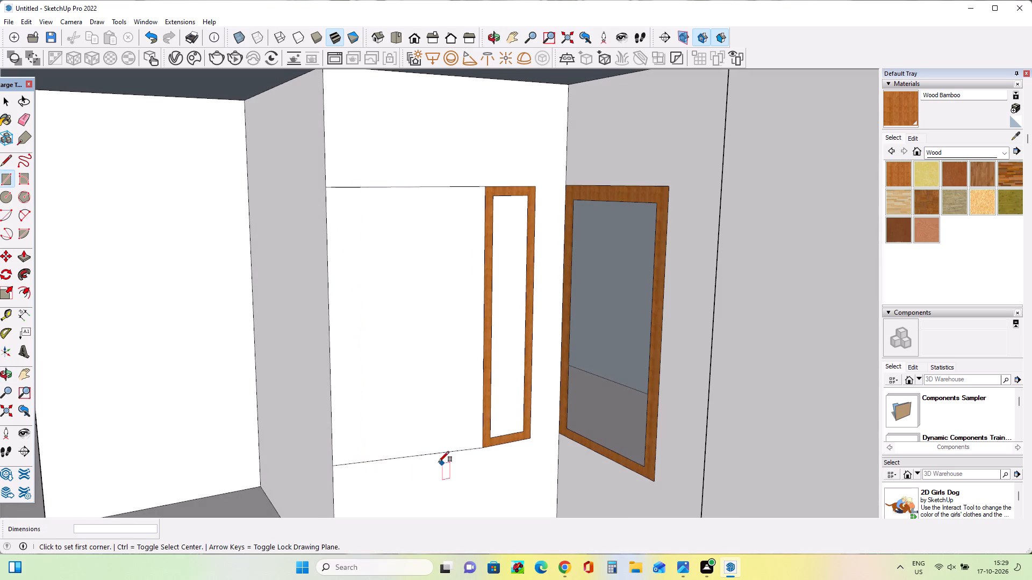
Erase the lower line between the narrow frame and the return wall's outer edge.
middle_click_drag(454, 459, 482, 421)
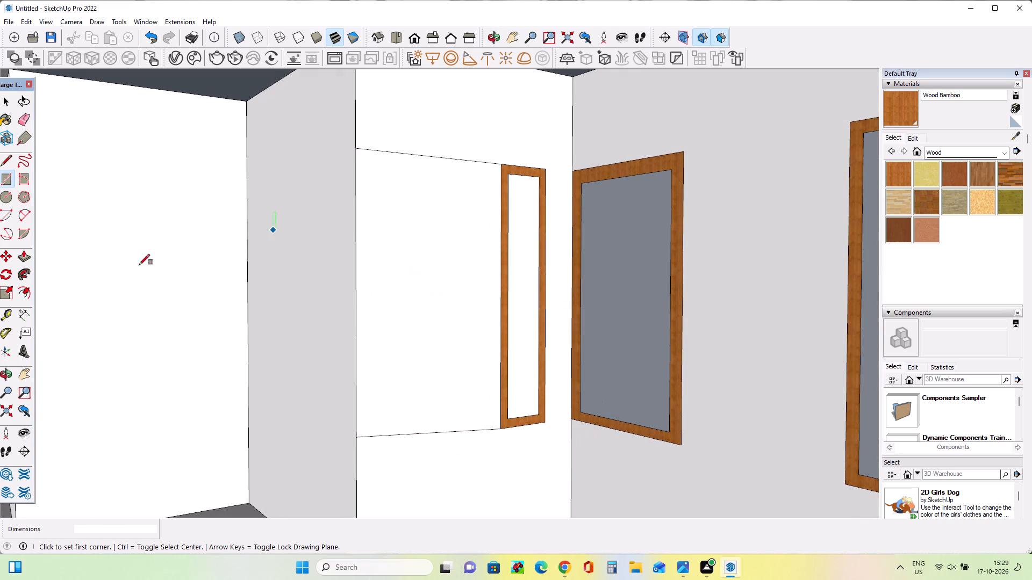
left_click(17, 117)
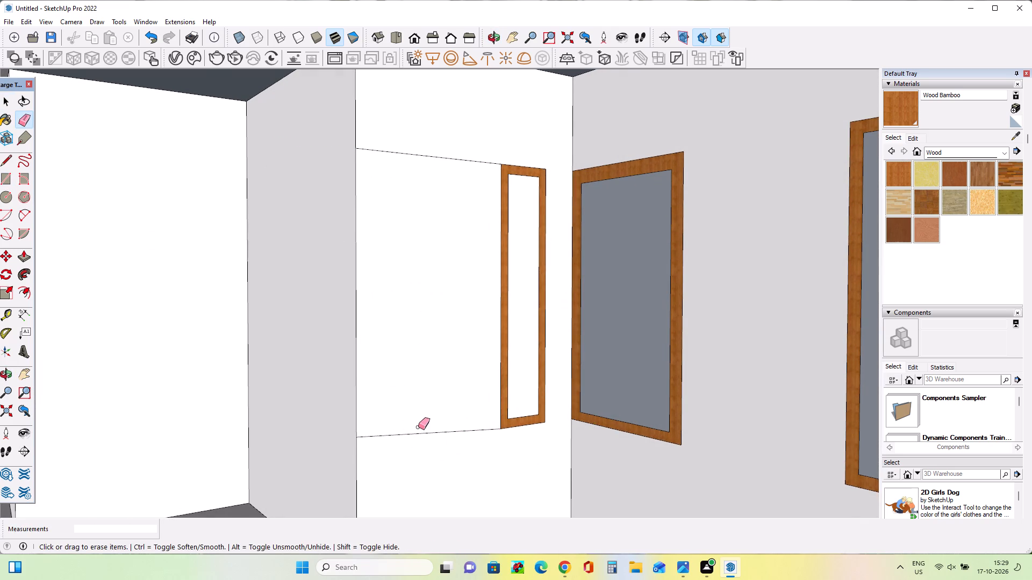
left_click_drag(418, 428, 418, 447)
Draw a line about 7' 10" long from the narrow frame's bottom outer corner to the return wall's outer vertical edge.
left_click(3, 158)
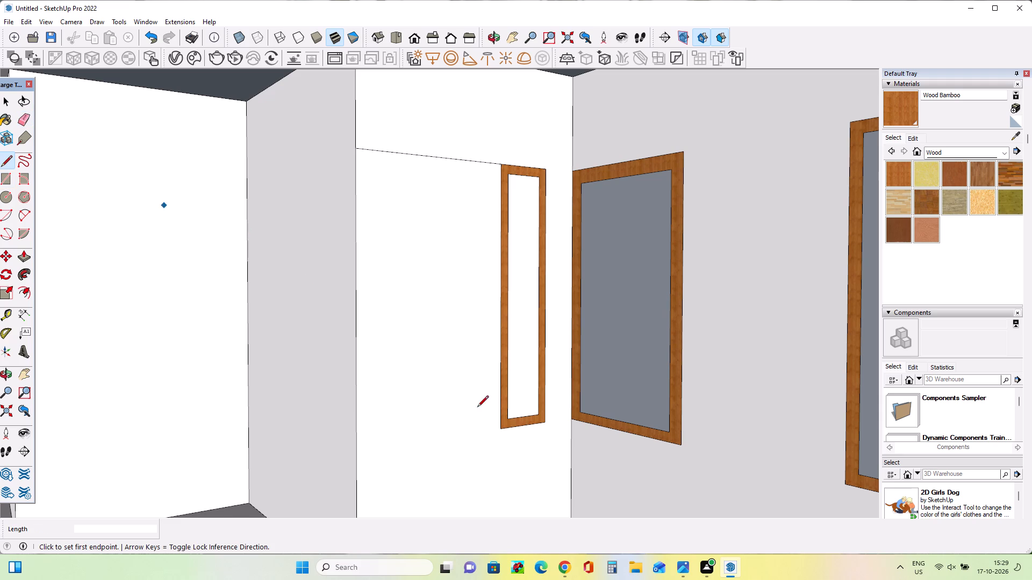
left_click(500, 433)
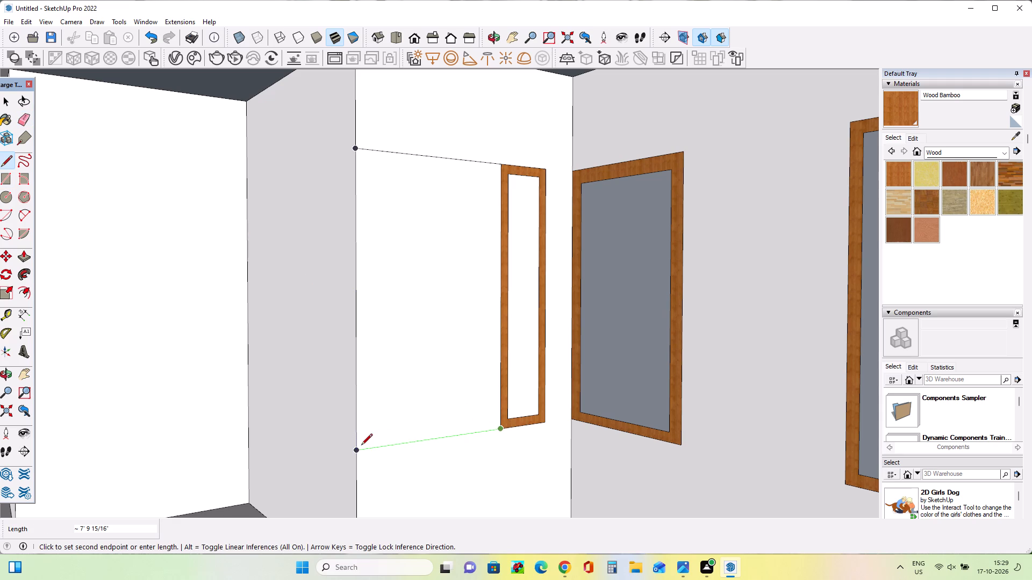
left_click(361, 446)
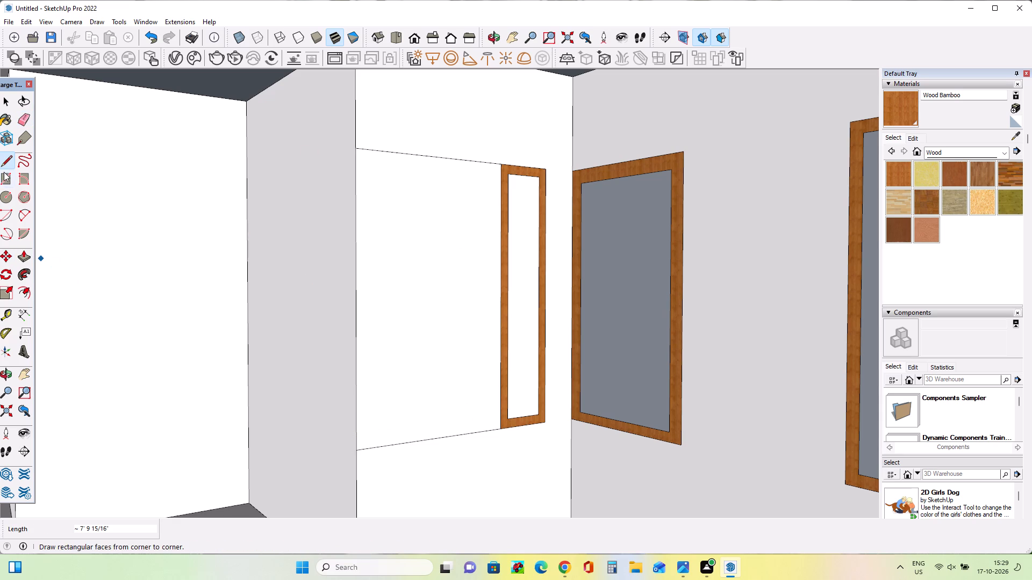
Draw a rectangle about 2' 8" by 12' 11" between the two horizontal lines on the return wall, beside the narrow window.
left_click(6, 182)
left_click(445, 160)
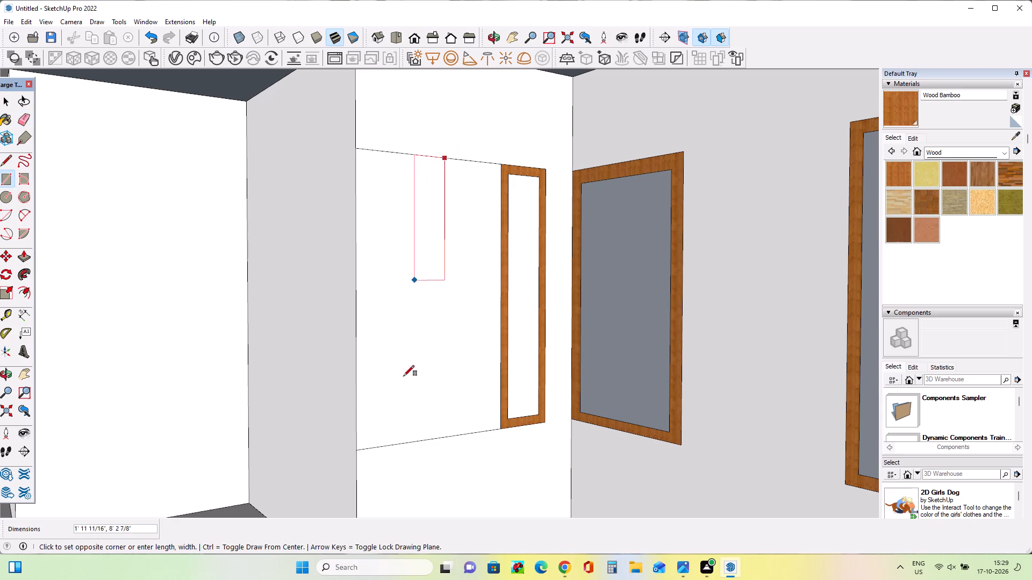
left_click(395, 450)
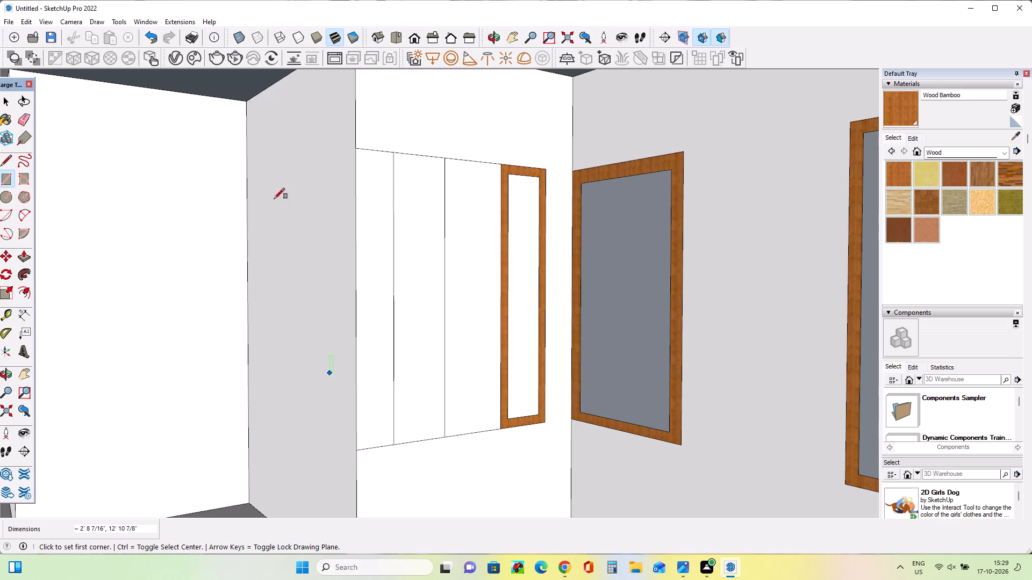
Offset the new narrow rectangle's outline inward by about 2" to form a window frame.
left_click(23, 293)
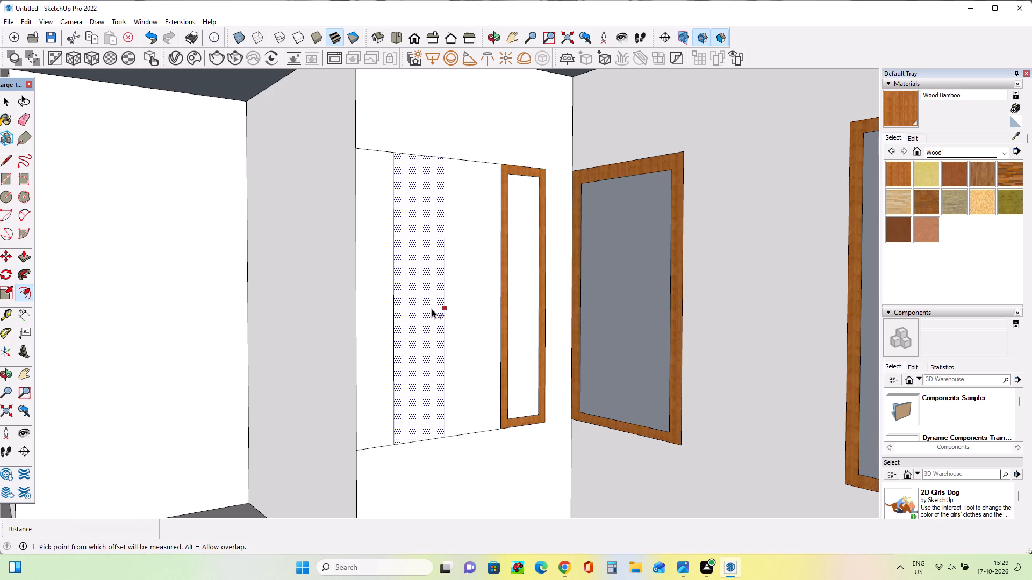
left_click(432, 309)
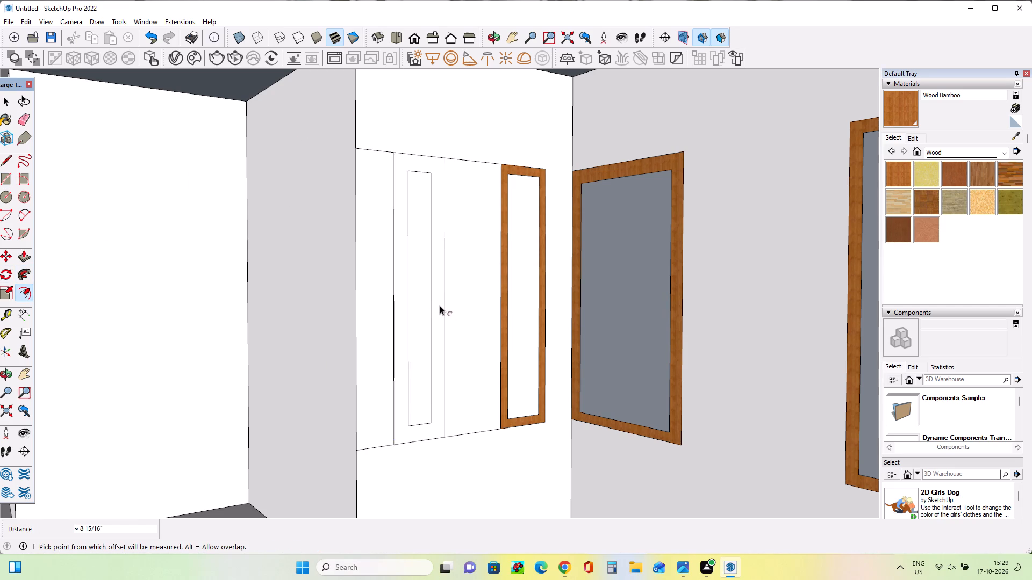
key("ctrl+z")
left_click(441, 297)
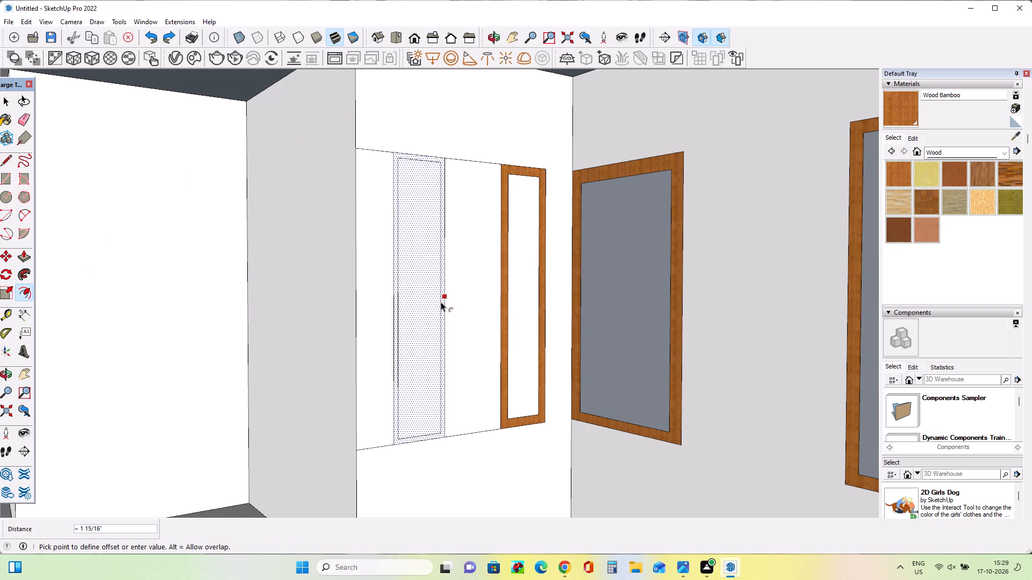
left_click(441, 302)
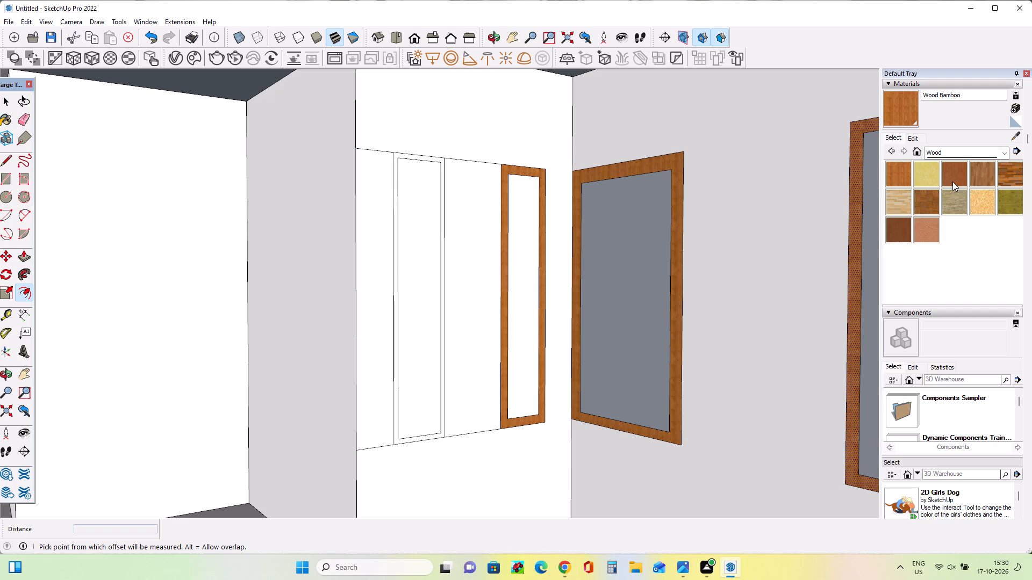
Paint the new narrow window's frame with Wood Bamboo.
left_click(902, 178)
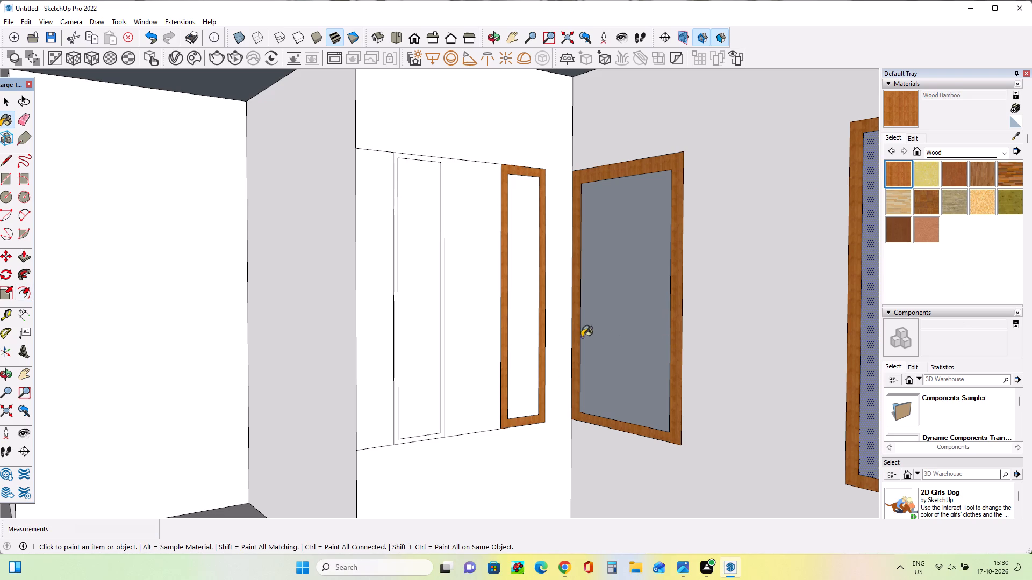
left_click(429, 436)
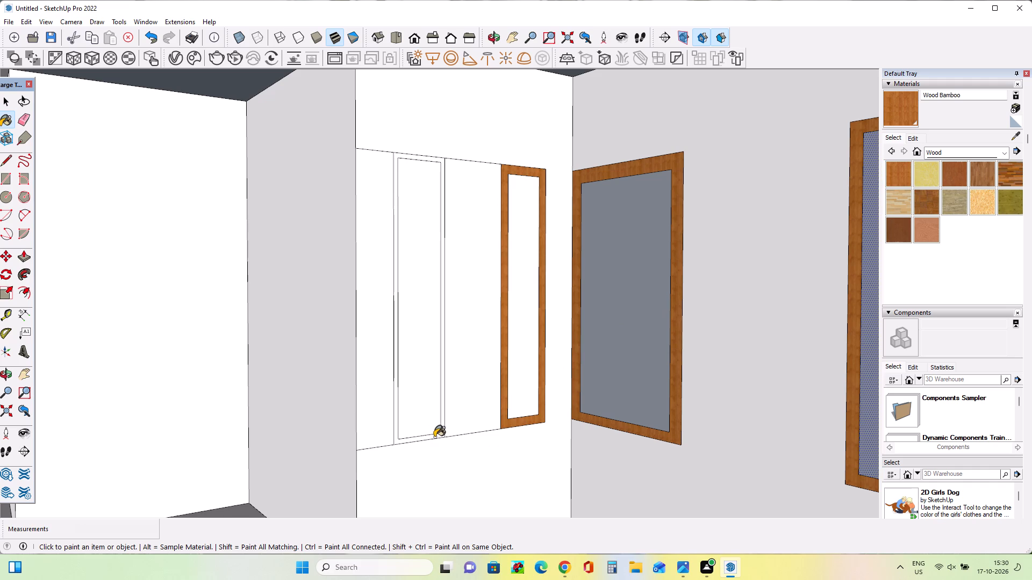
scroll(434, 437, "up", 2)
scroll(434, 437, "down", 1)
scroll(434, 437, "up", 5)
left_click(438, 432)
scroll(462, 433, "down", 8)
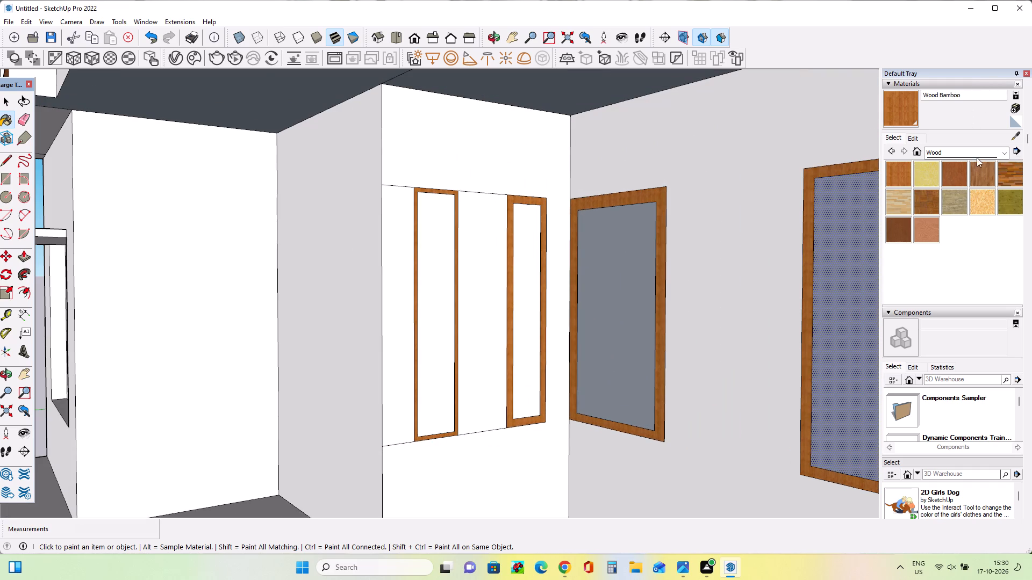
Paint the panes of both narrow return-wall windows with Translucent Glass Gray from the Glass and Mirrors materials.
left_click(974, 151)
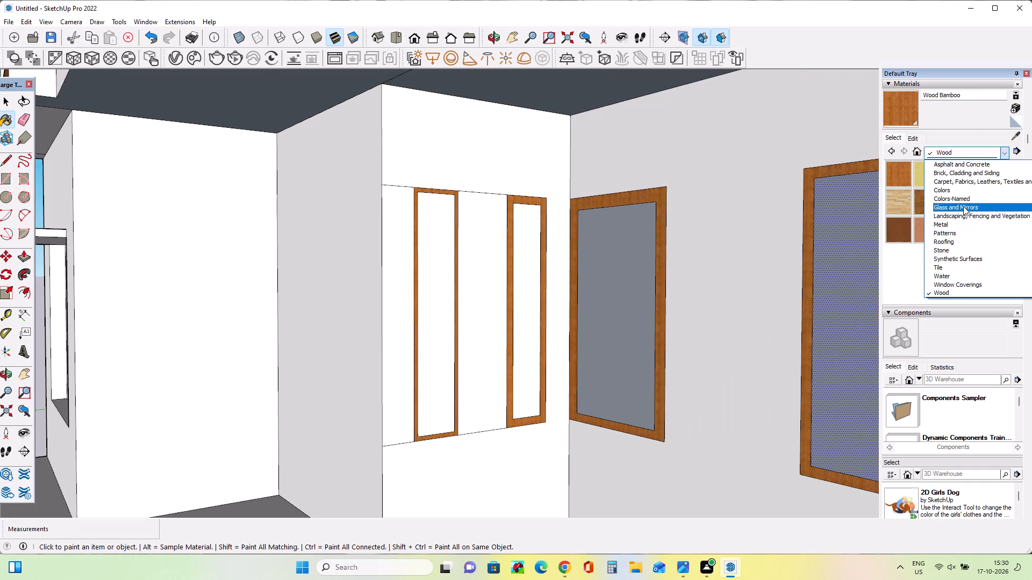
left_click(962, 206)
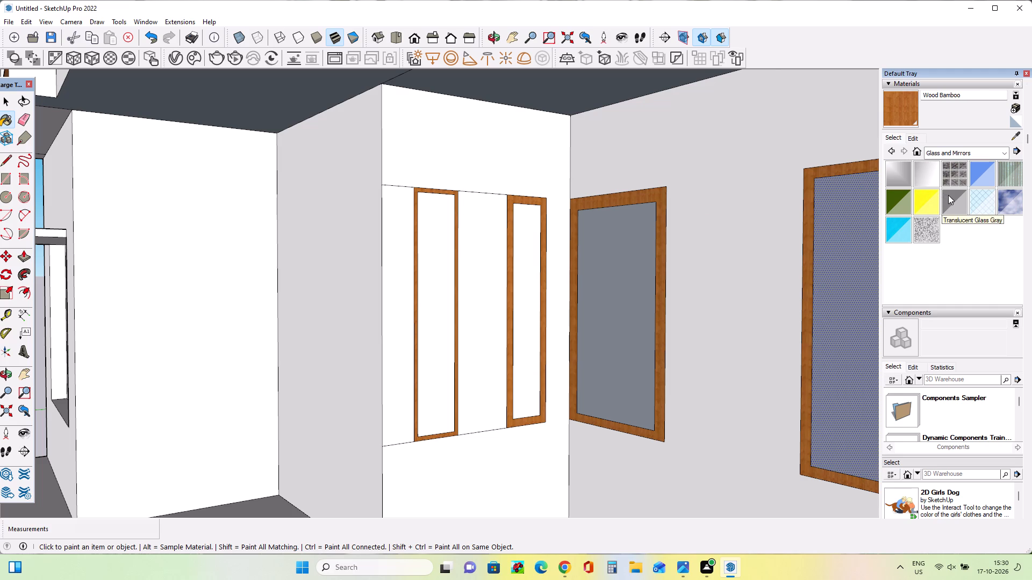
left_click(948, 195)
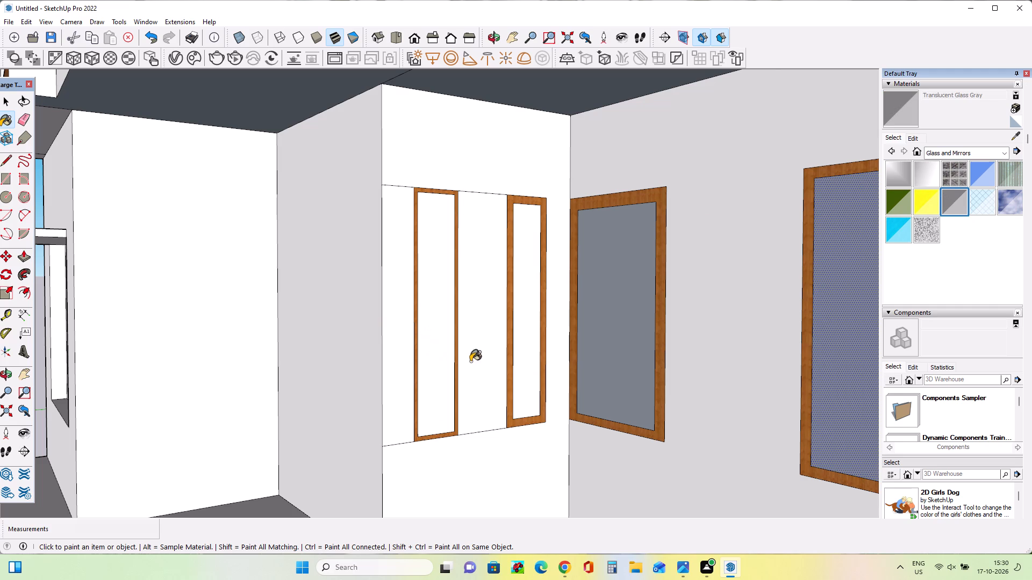
left_click(961, 210)
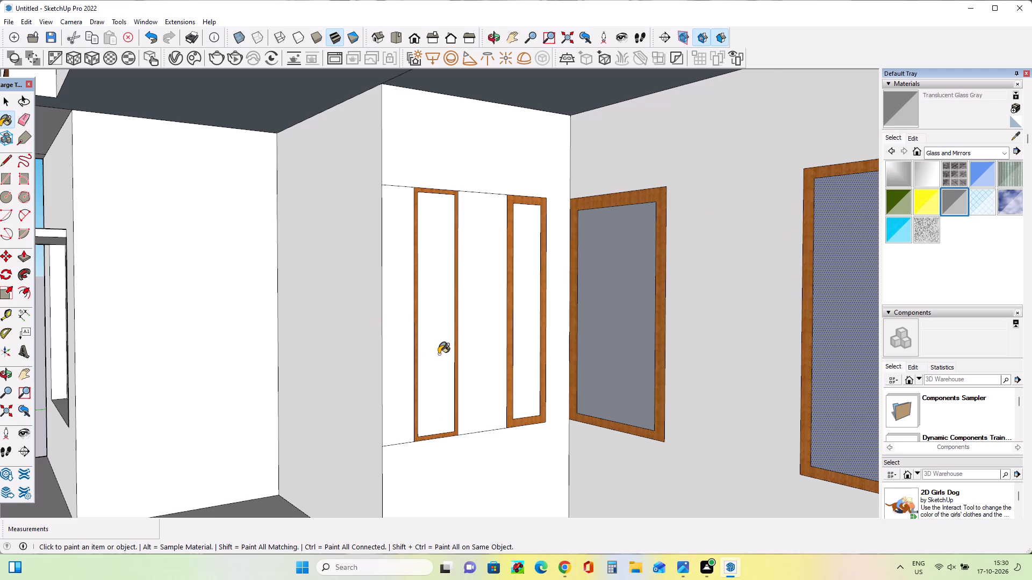
left_click(439, 354)
left_click(529, 344)
scroll(339, 366, "down", 5)
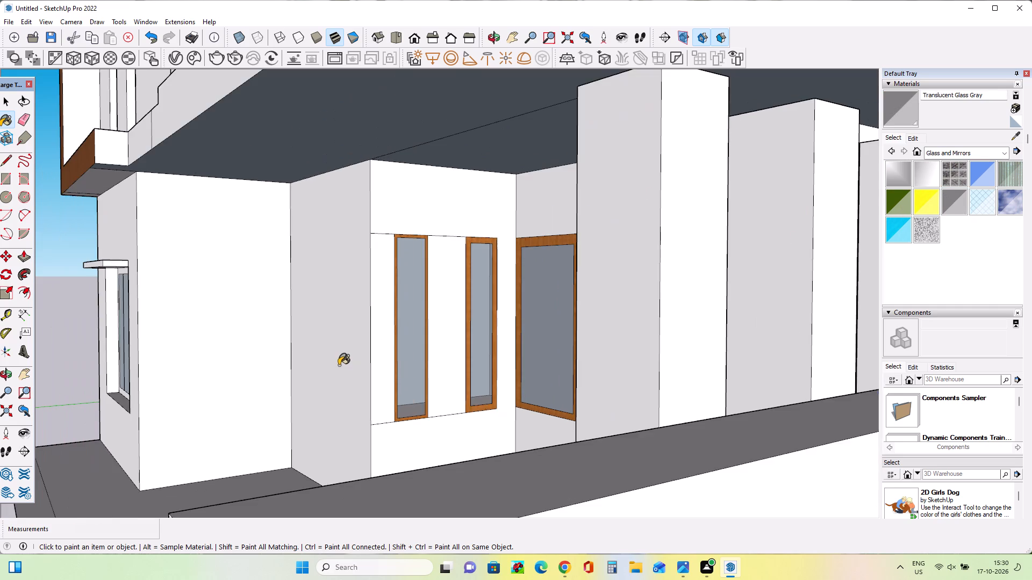
Erase the leftover horizontal layout lines between and beside the two narrow windows on the return wall.
middle_click_drag(417, 364, 435, 380)
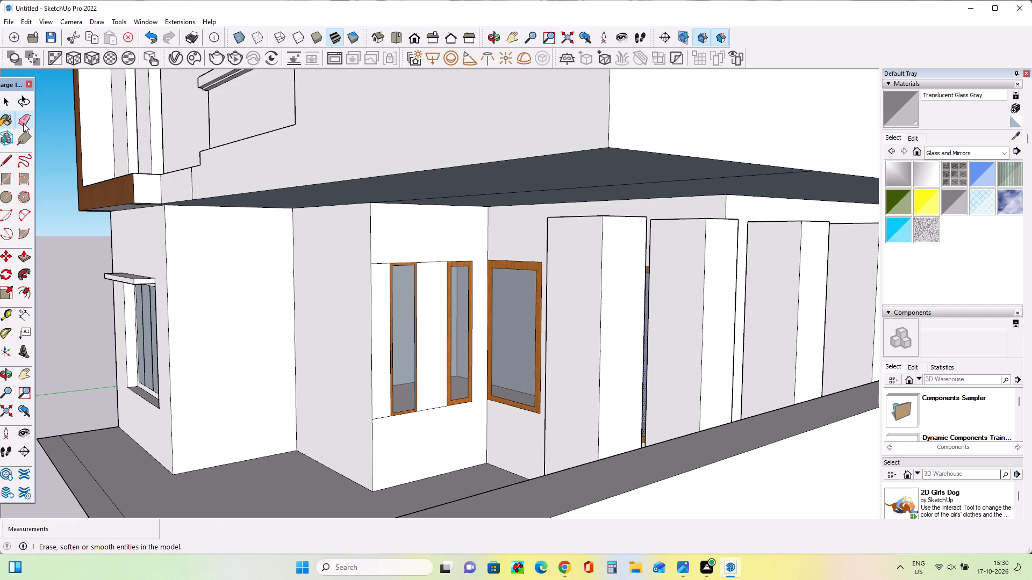
left_click(23, 123)
scroll(486, 263, "up", 3)
left_click(428, 262)
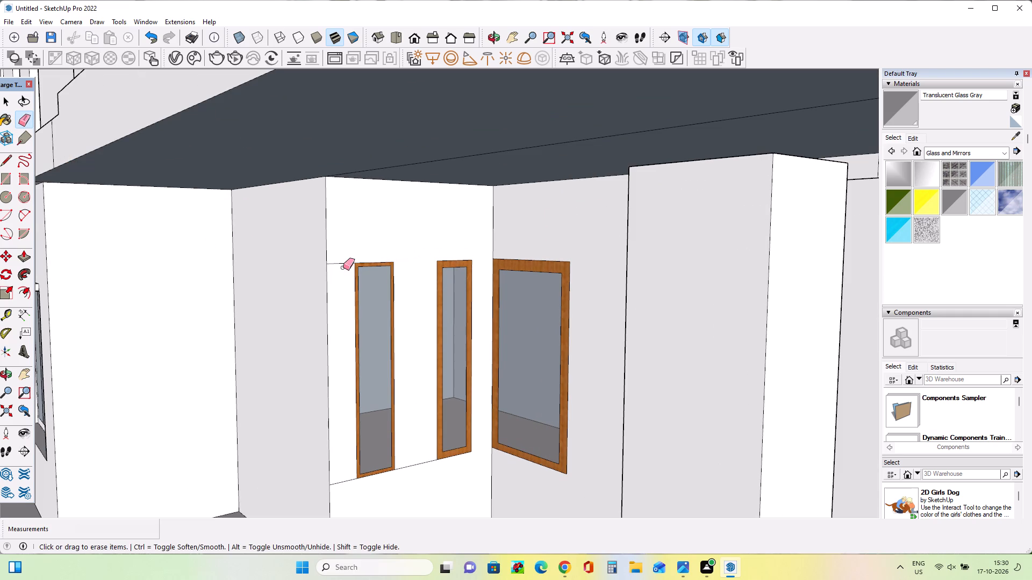
left_click(345, 263)
left_click_drag(349, 478, 349, 489)
left_click_drag(424, 461, 429, 480)
Draw a tall rectangle about 17' 2" by 8' 2" on the ground-floor wall between the grilled window and the wood-framed windows.
scroll(396, 450, "down", 9)
middle_click_drag(385, 453, 482, 414)
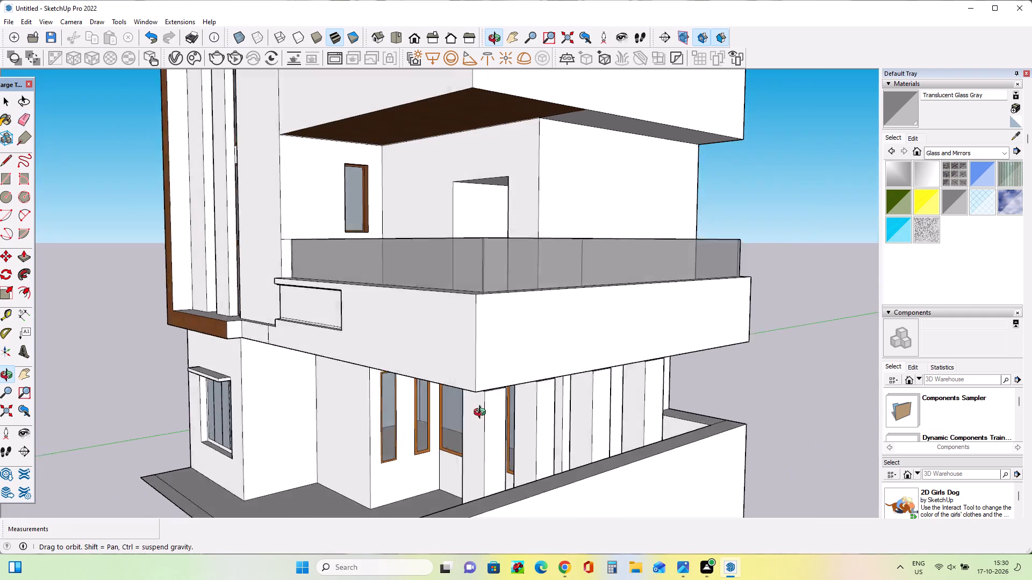
middle_click_drag(482, 414, 561, 373)
scroll(561, 373, "down", 4)
middle_click_drag(488, 418, 547, 433)
scroll(547, 433, "down", 1)
scroll(447, 415, "up", 4)
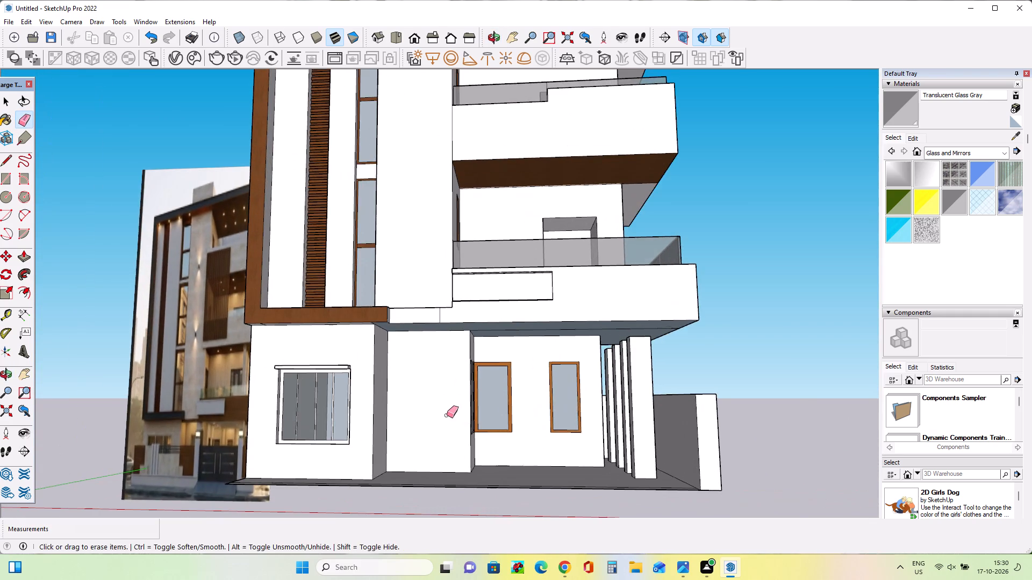
middle_click_drag(451, 418, 463, 430)
left_click(6, 180)
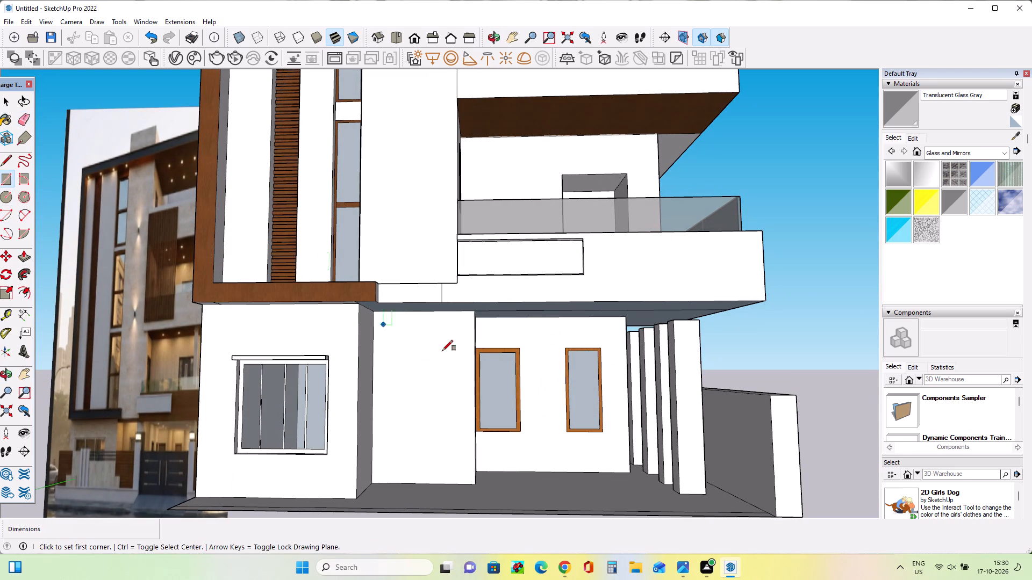
left_click(451, 347)
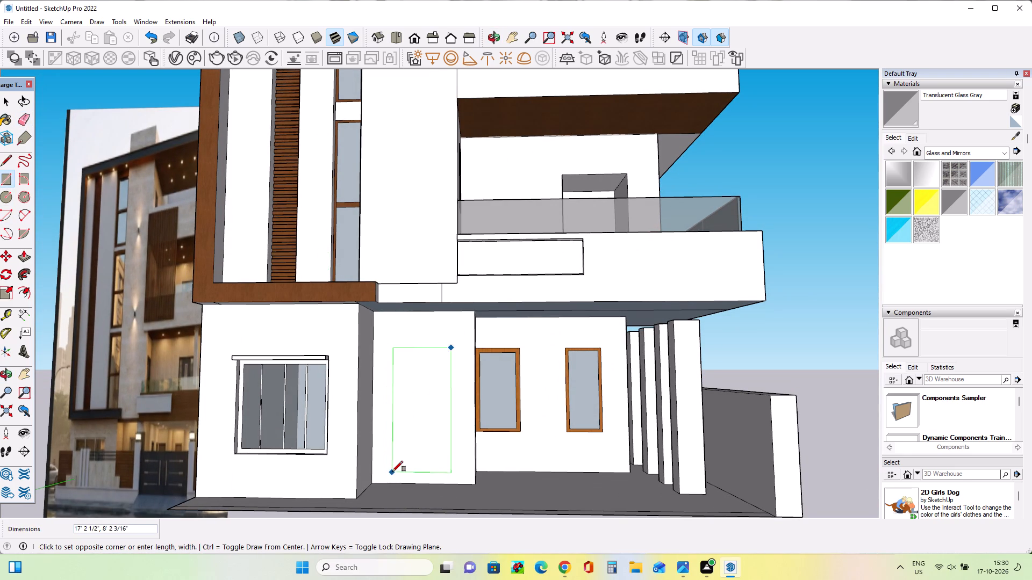
left_click(393, 470)
Offset the tall door-like rectangle's outline slightly inward to form a thin frame.
middle_click_drag(470, 444, 485, 460)
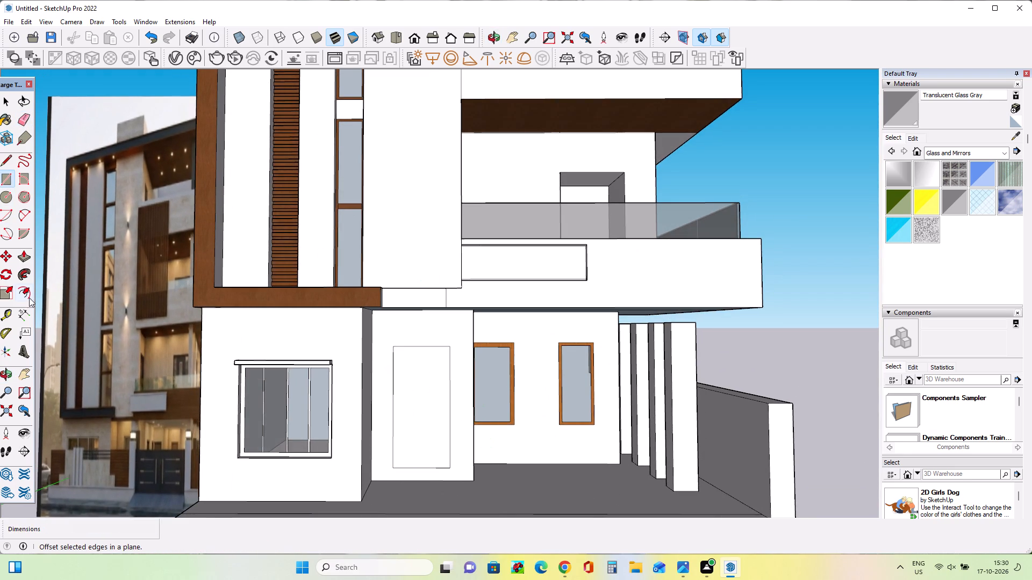
left_click(28, 295)
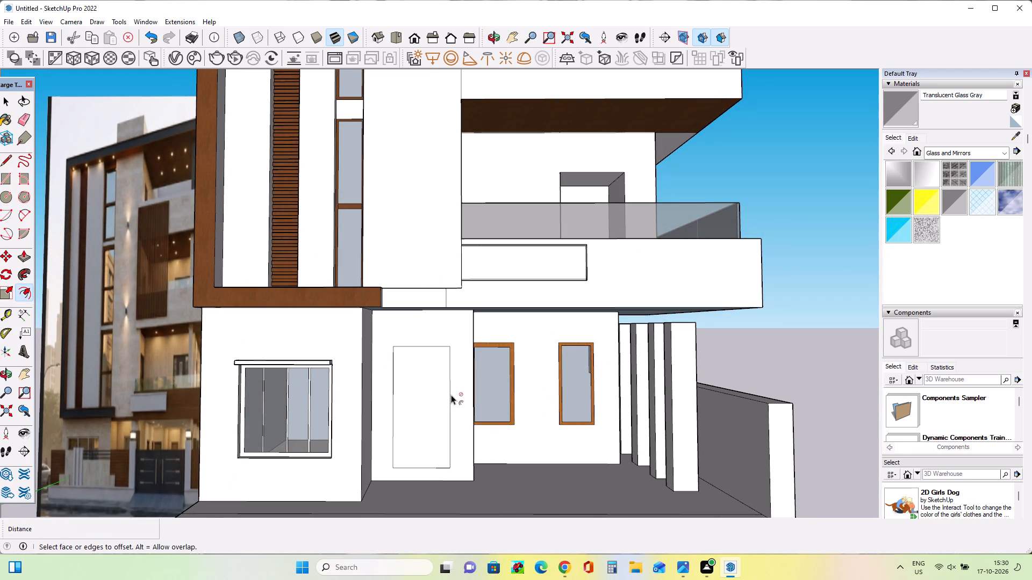
left_click(448, 395)
left_click(423, 405)
middle_click(395, 421)
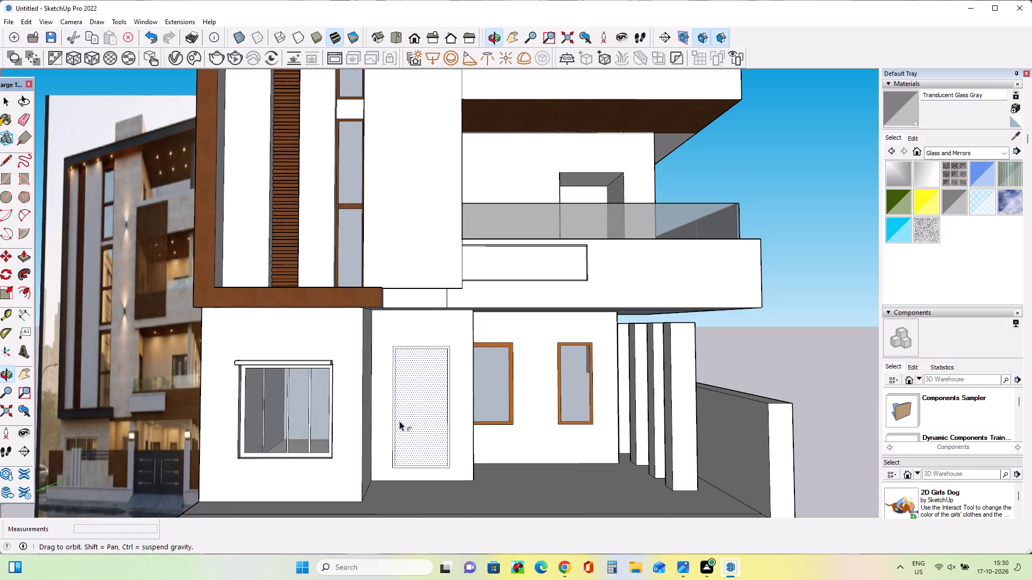
key("space")
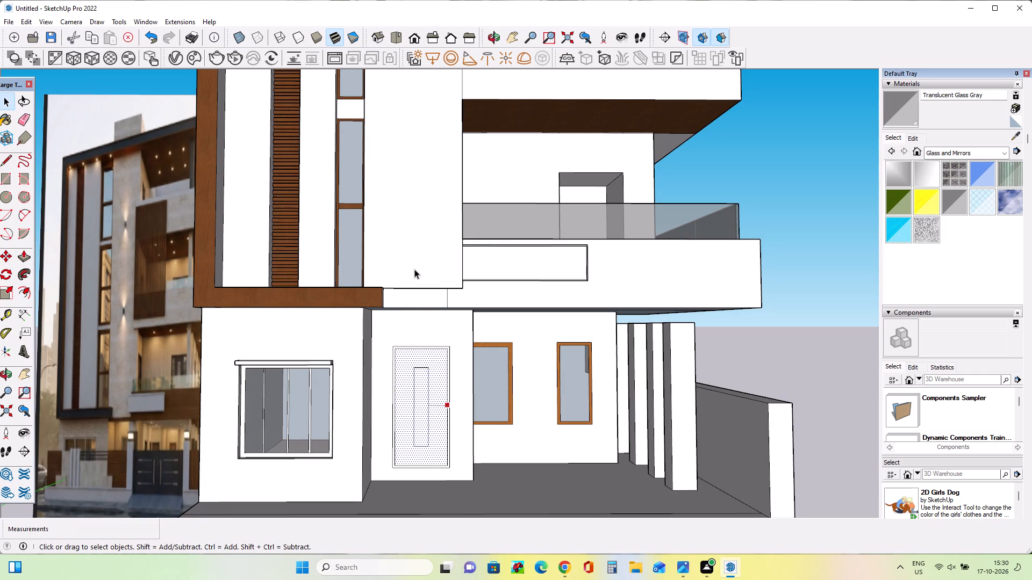
Check the entrance in the reference photo and push/pull the panel inside the tall rectangle's thin frame by about 1'.
middle_click_drag(427, 382, 442, 386)
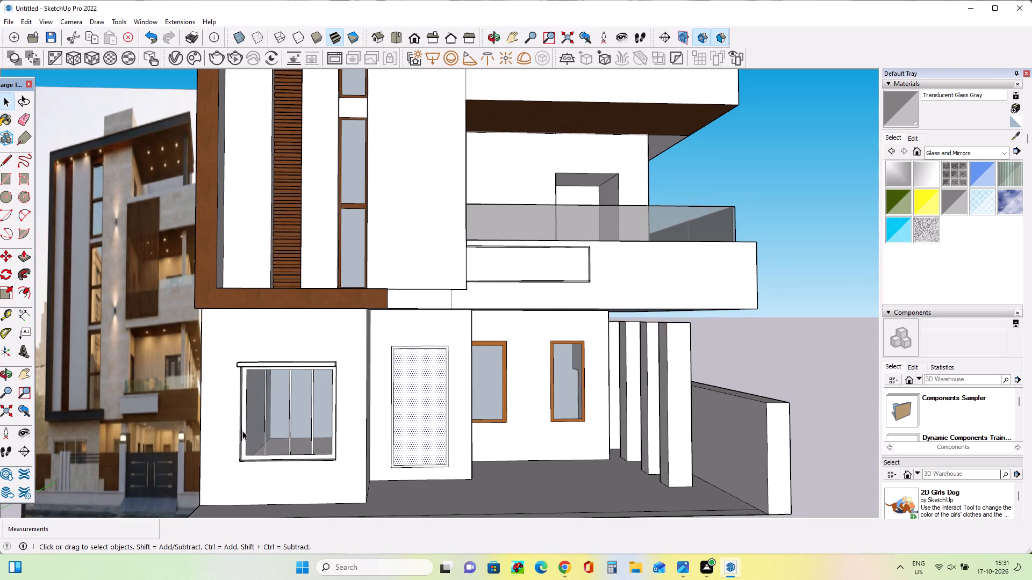
scroll(62, 444, "up", 16)
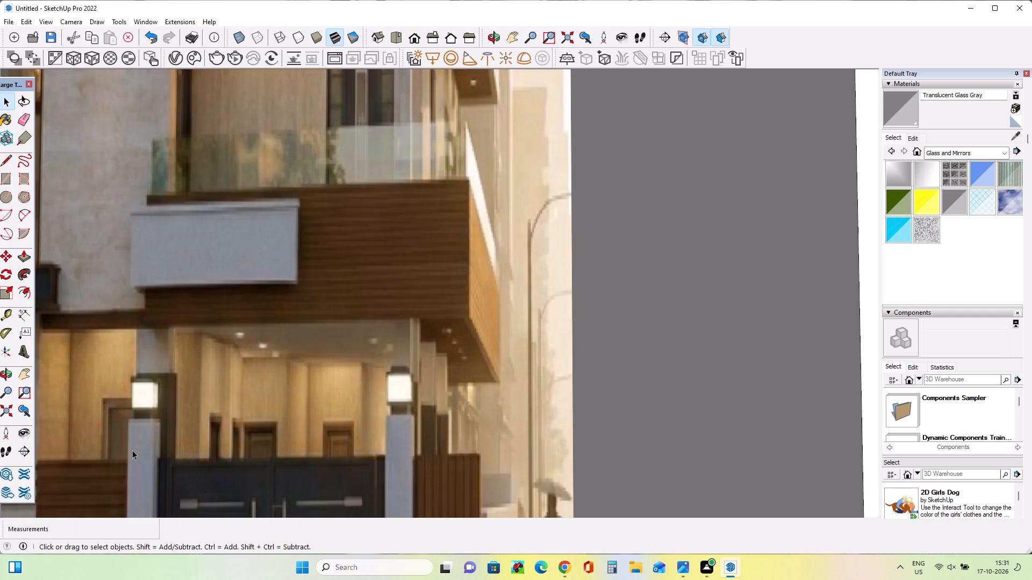
scroll(132, 450, "down", 16)
middle_click_drag(431, 456, 415, 461)
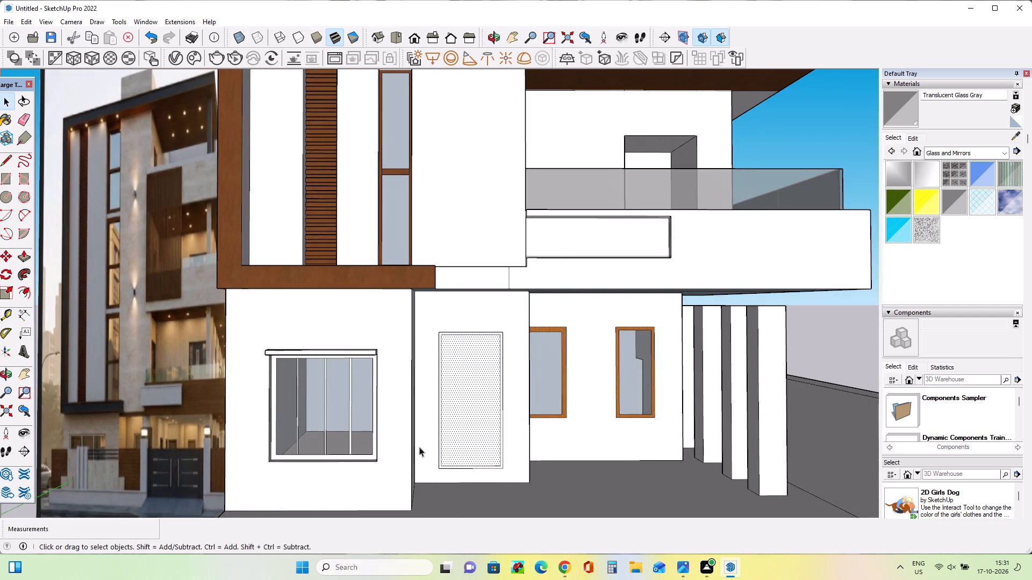
left_click(23, 257)
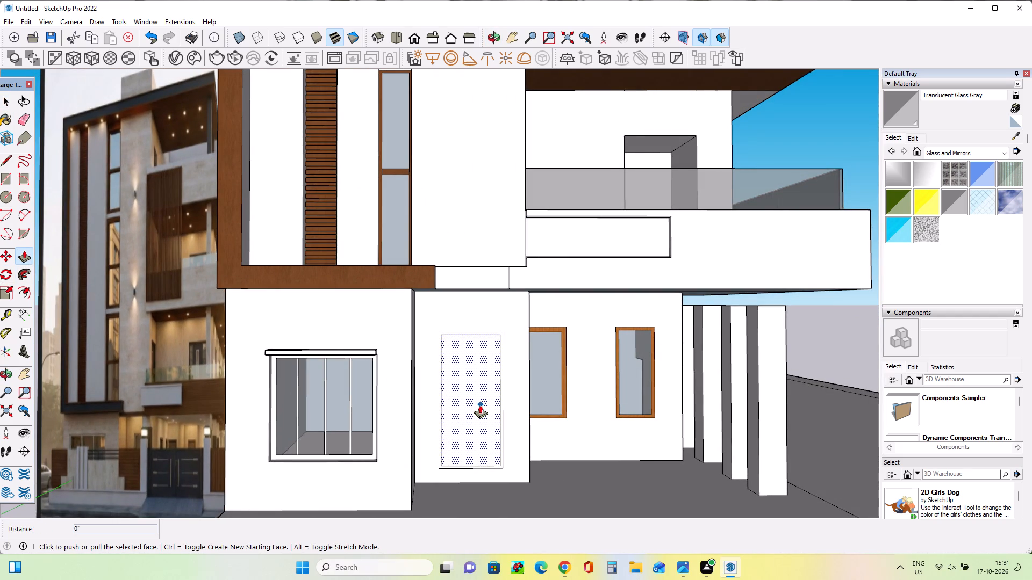
left_click(480, 405)
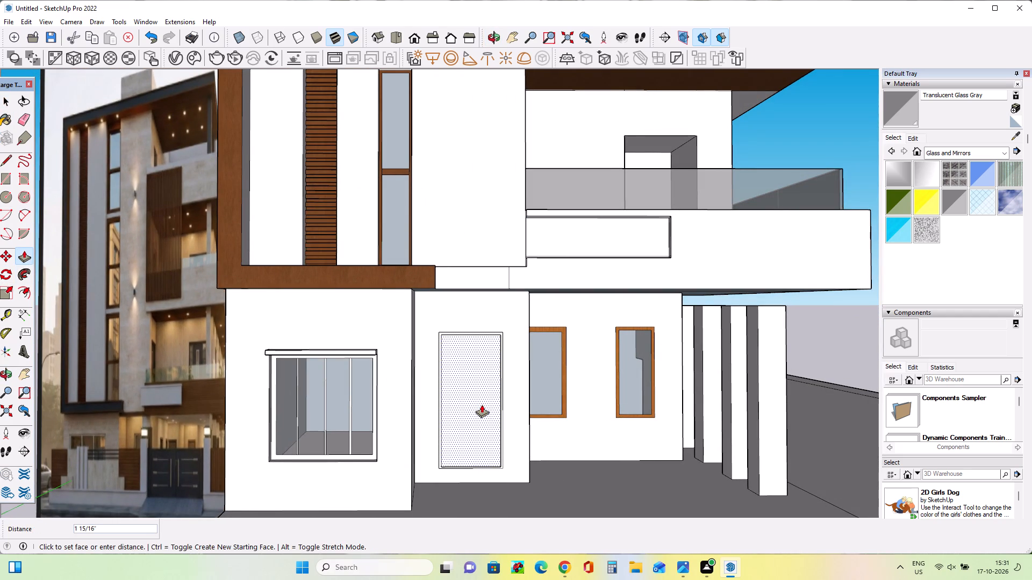
left_click(482, 403)
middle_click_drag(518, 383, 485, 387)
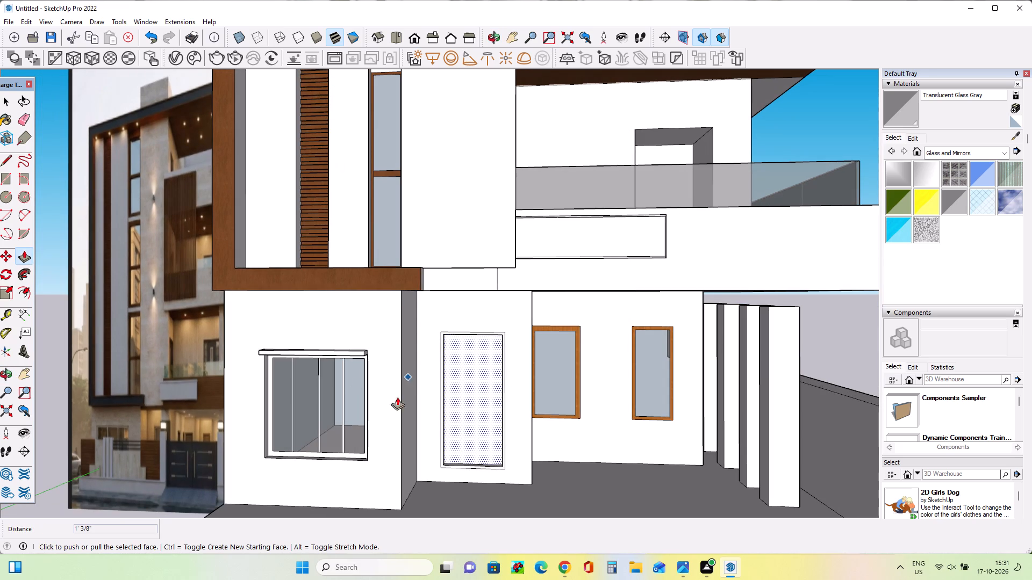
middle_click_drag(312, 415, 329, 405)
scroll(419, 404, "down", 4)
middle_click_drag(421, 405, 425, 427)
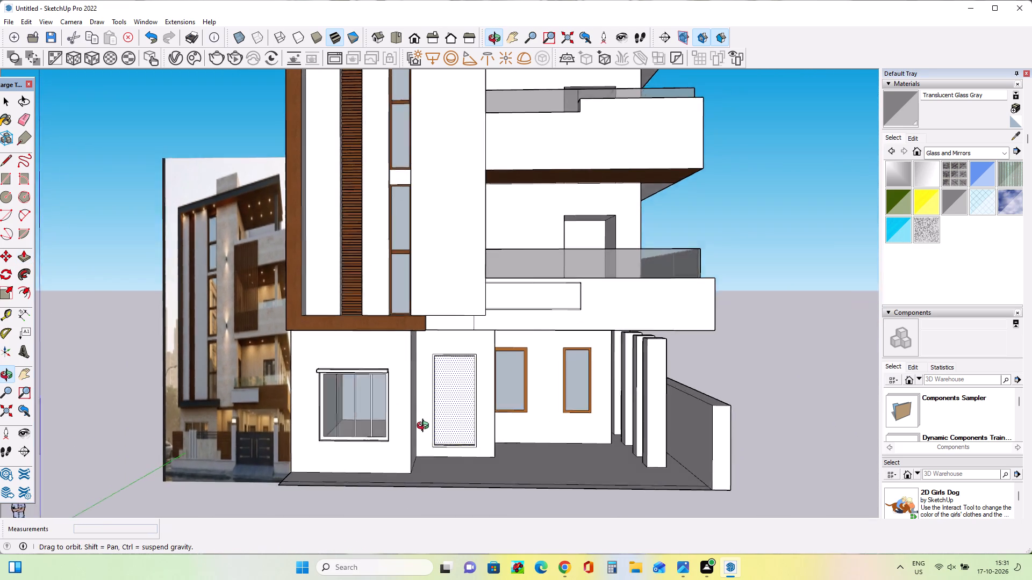
Compare the modelled facade with the reference photo, examining the lowest balcony's front and the panel on it.
middle_click_drag(425, 427, 428, 450)
scroll(425, 436, "down", 1)
scroll(488, 382, "down", 8)
middle_click_drag(498, 364, 503, 373)
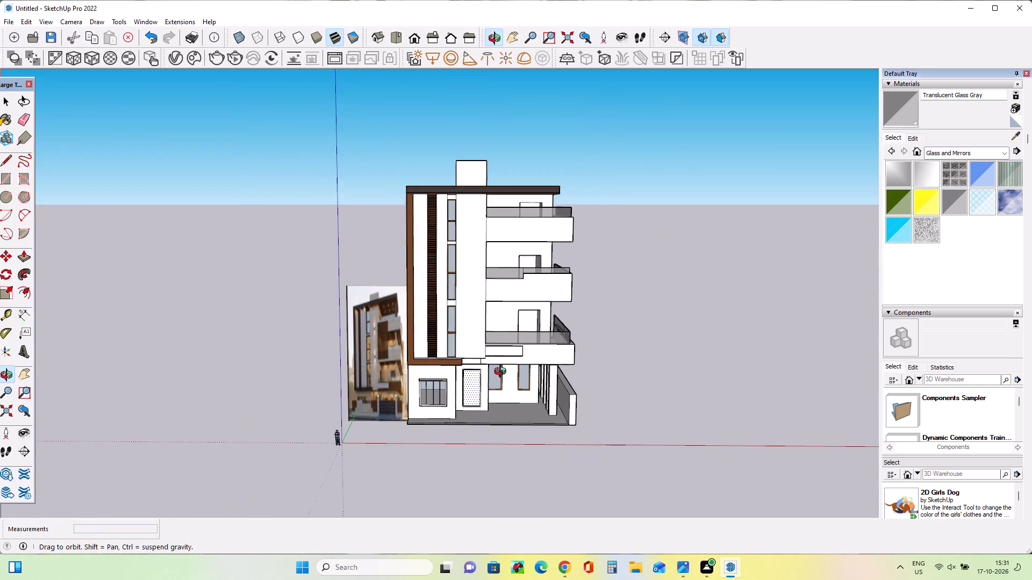
middle_click_drag(503, 373, 504, 402)
scroll(465, 269, "up", 4)
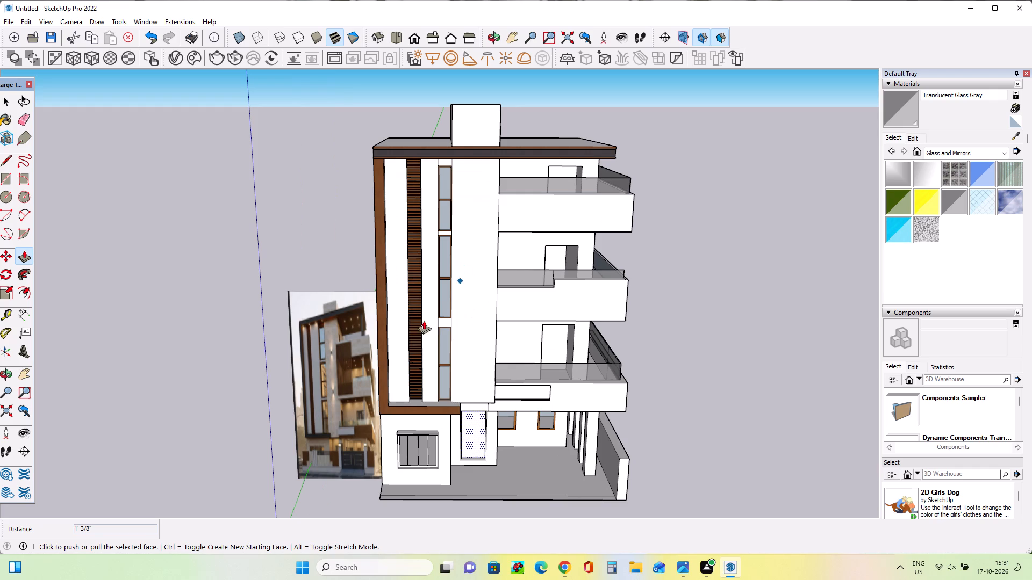
middle_click_drag(413, 325, 411, 273)
scroll(335, 456, "up", 3)
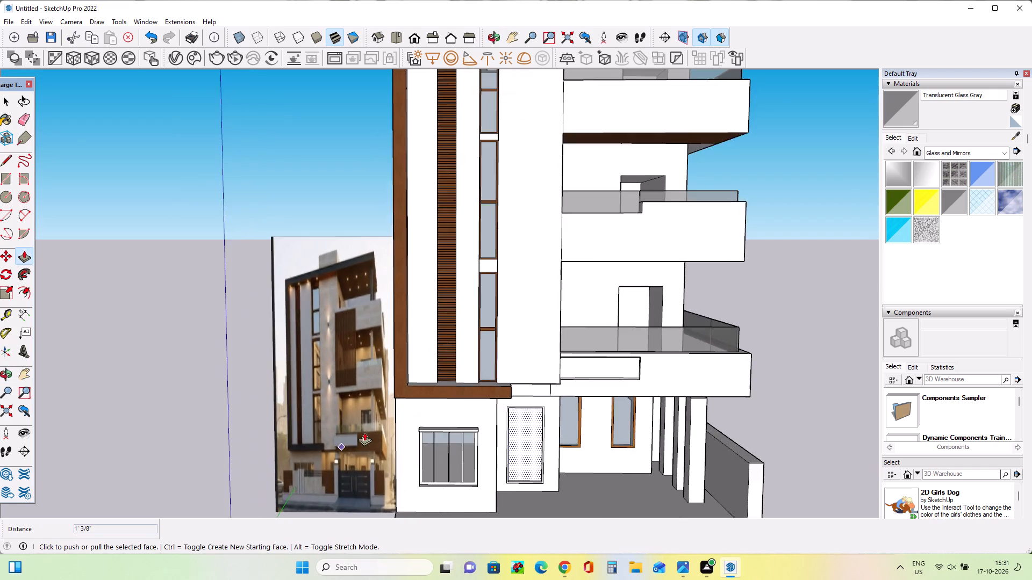
scroll(366, 431, "up", 14)
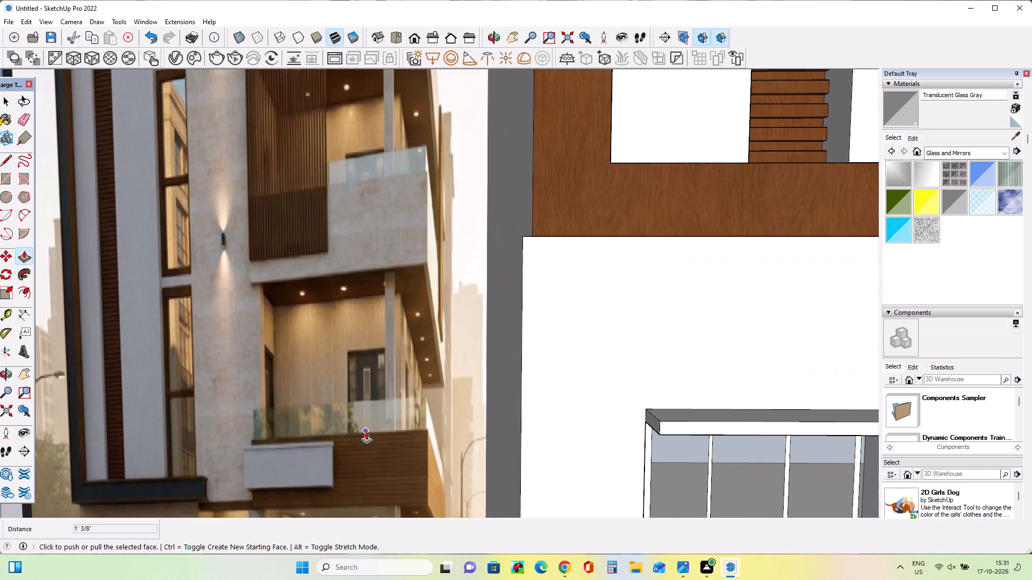
scroll(366, 431, "down", 16)
scroll(381, 465, "up", 6)
scroll(381, 462, "down", 1)
scroll(381, 461, "up", 2)
scroll(381, 461, "down", 8)
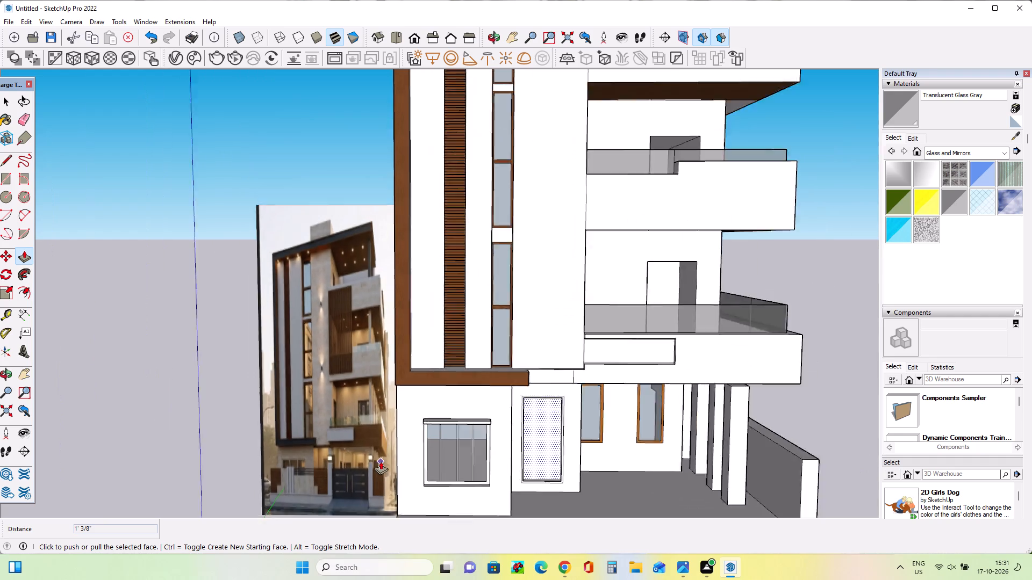
scroll(381, 461, "down", 1)
scroll(706, 375, "up", 4)
Push/pull the recessed rectangular panel on the first-floor balcony front outward until it projects about 3 1/8" past the balcony face.
scroll(692, 374, "up", 8)
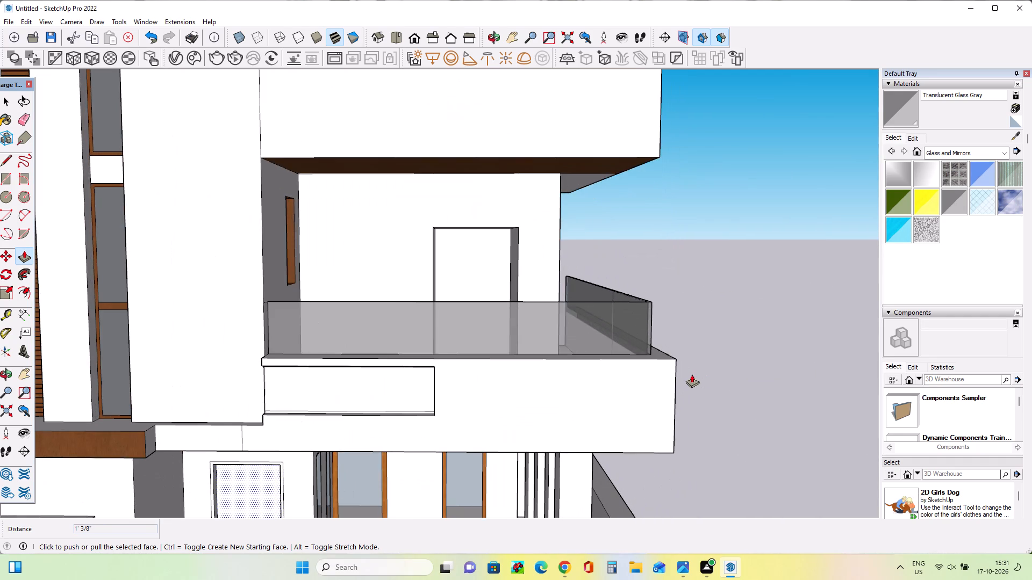
scroll(423, 392, "up", 2)
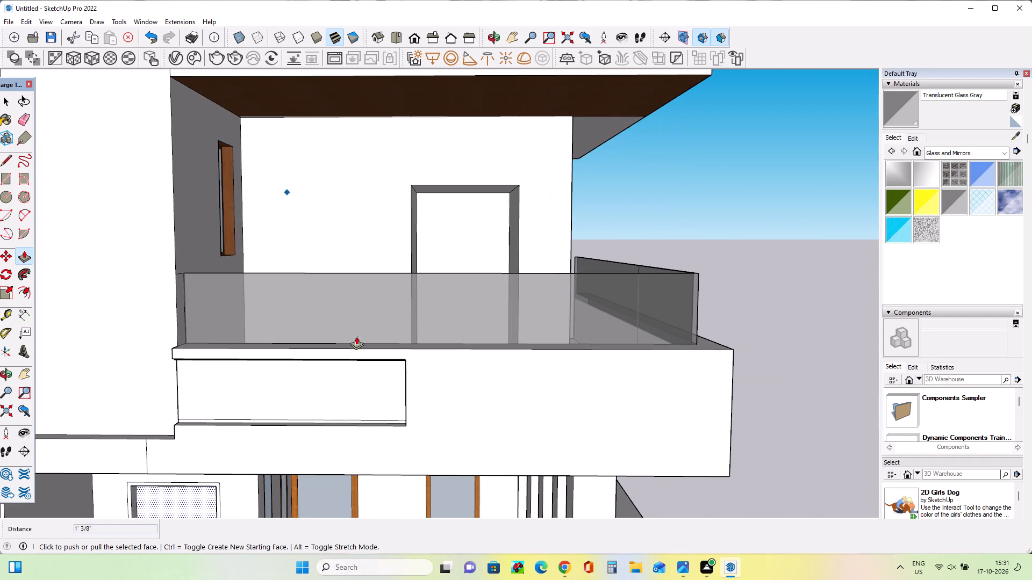
middle_click_drag(493, 413, 509, 388)
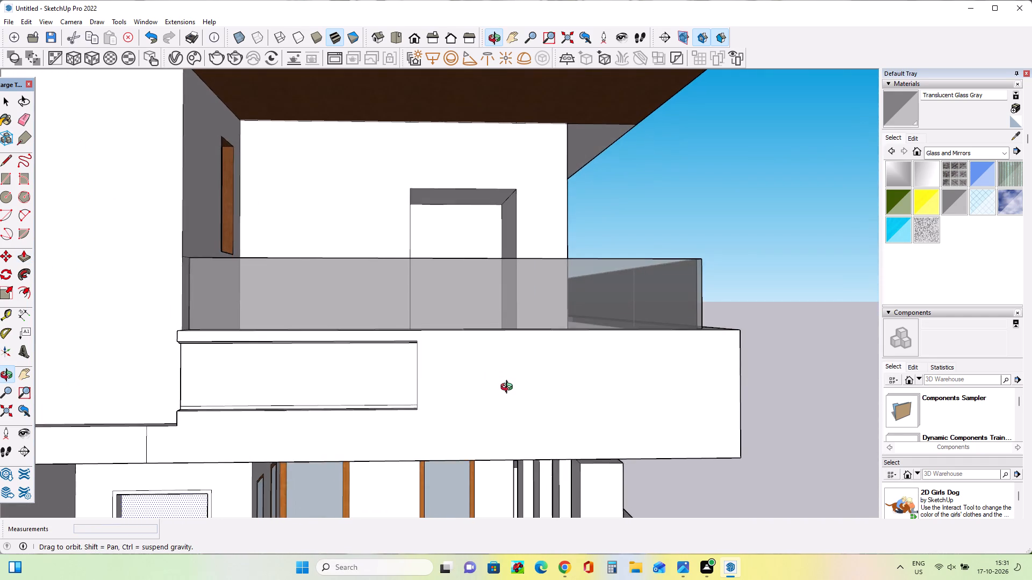
middle_click_drag(509, 388, 510, 395)
middle_click_drag(426, 405, 163, 502)
scroll(279, 386, "up", 2)
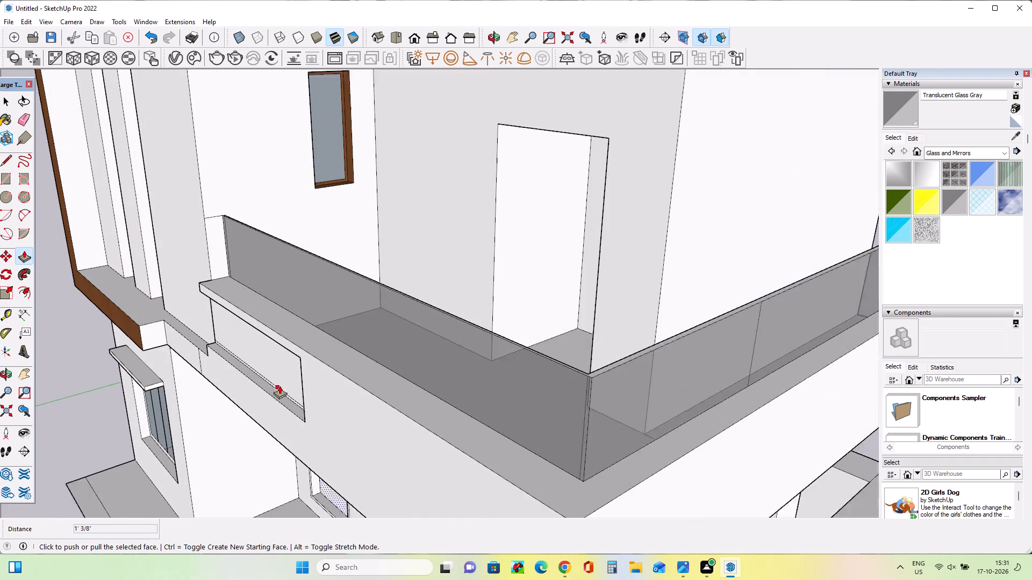
scroll(279, 386, "up", 1)
left_click(289, 378)
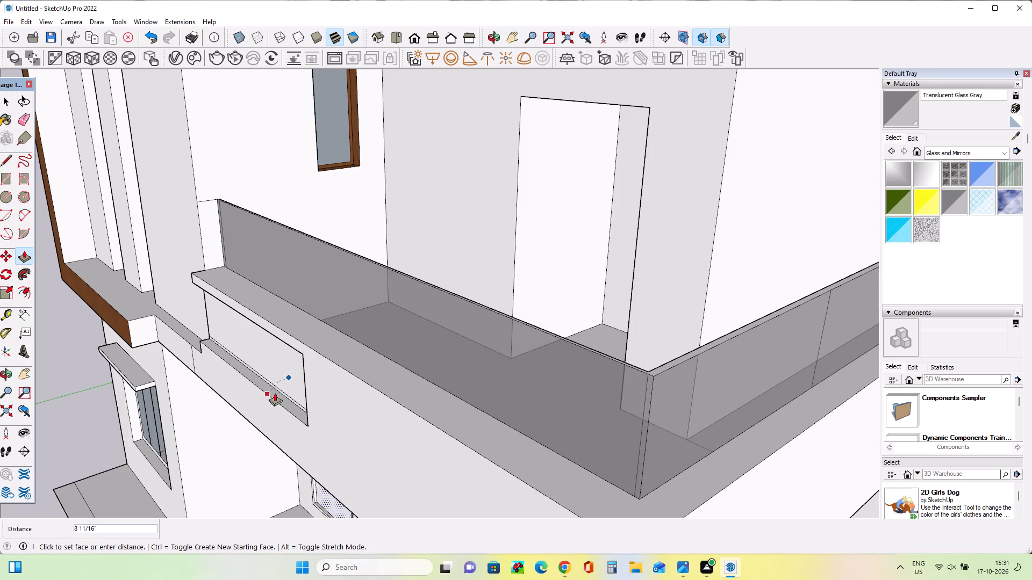
key("Escape")
left_click(299, 378)
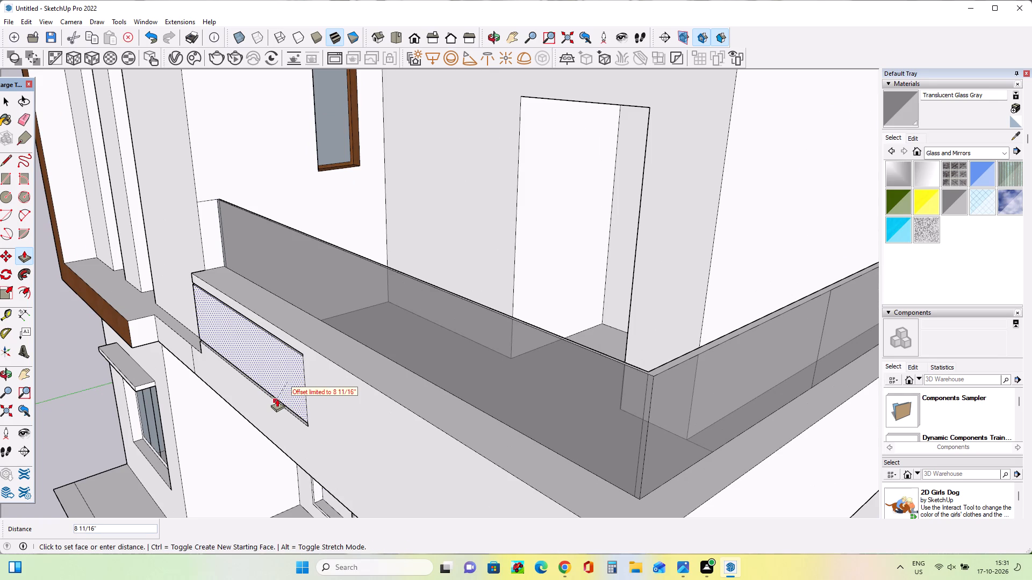
left_click(277, 398)
left_click(298, 385)
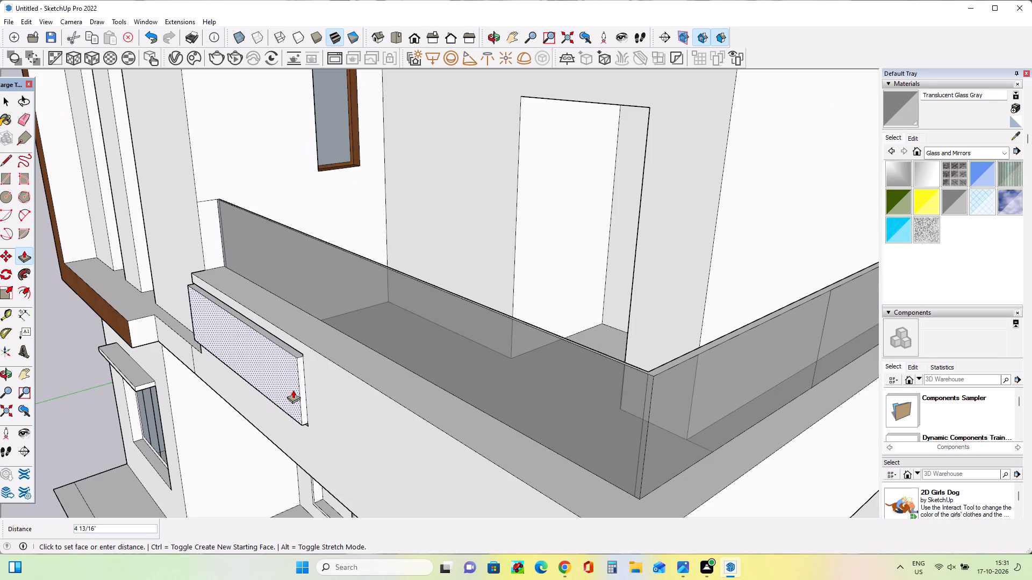
left_click(295, 389)
Pull the thin strip along the balcony panel's lower edge outward to project about 3 1/4" beyond the panel.
middle_click_drag(277, 419, 376, 367)
scroll(381, 354, "up", 3)
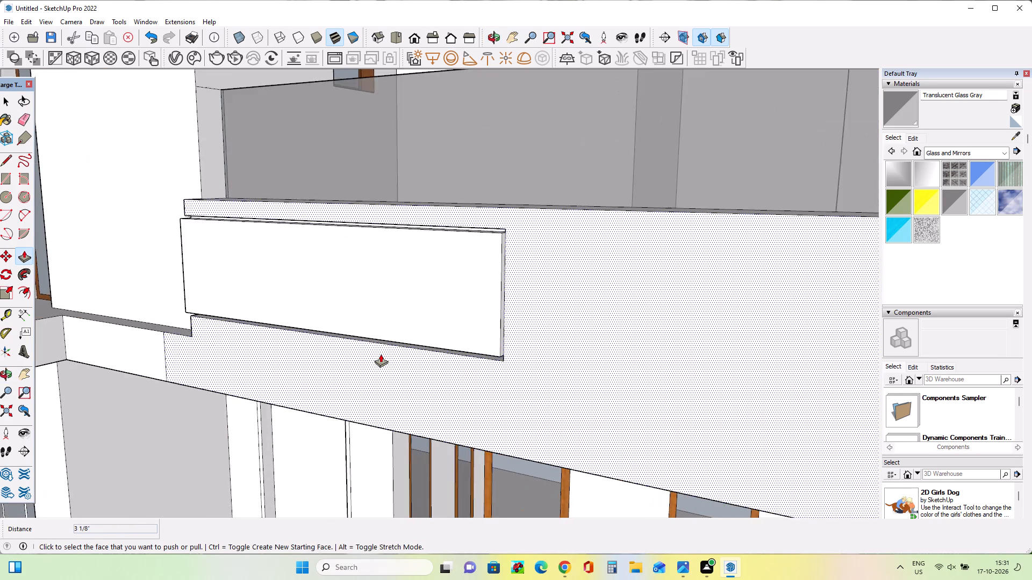
scroll(381, 354, "up", 4)
middle_click_drag(381, 354, 430, 294)
scroll(342, 322, "up", 4)
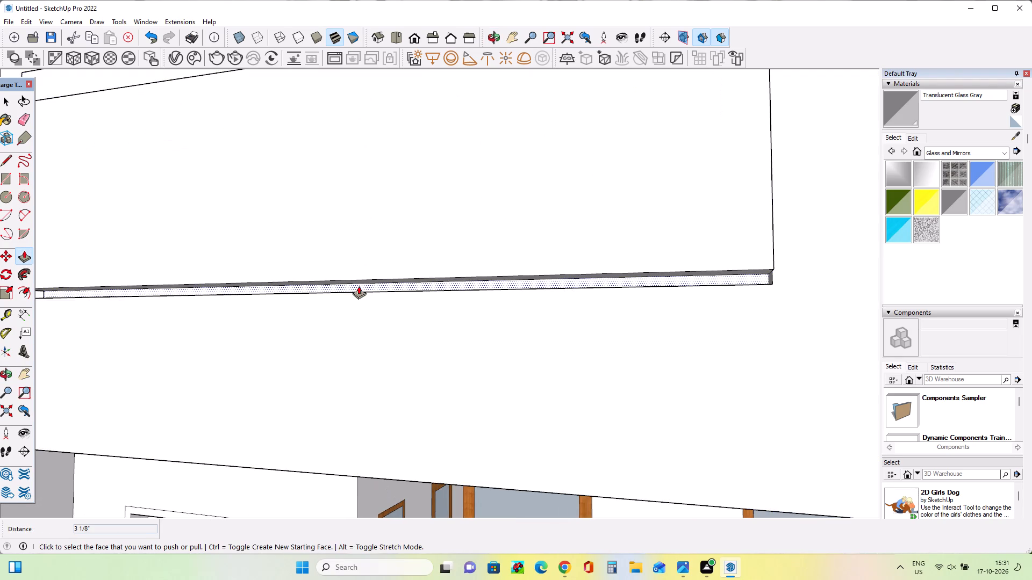
left_click(359, 286)
left_click(328, 286)
left_click(338, 282)
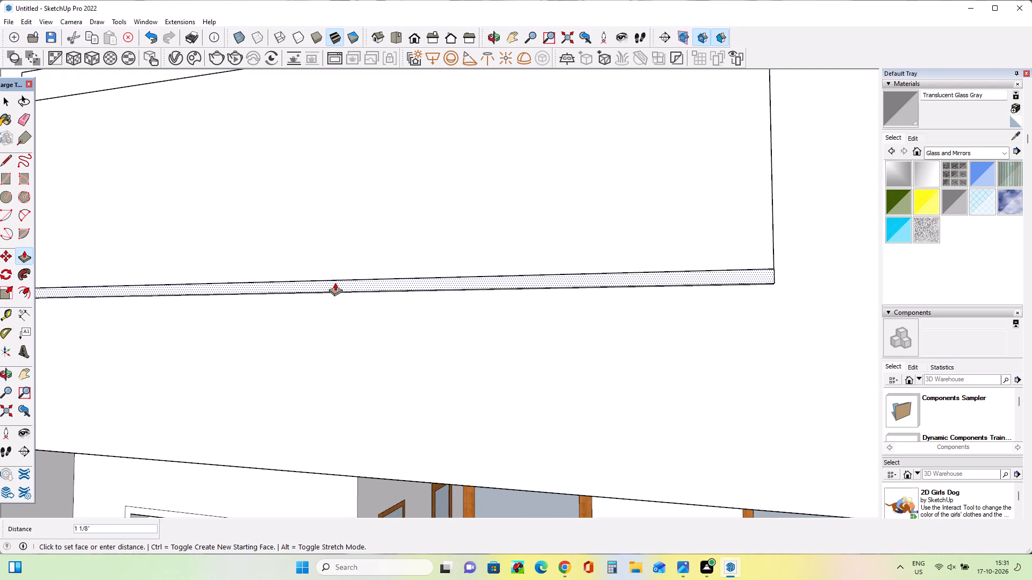
left_click(331, 282)
Pull the thin strip along the balcony panel's upper edge outward to project about 2 7/8" beyond the panel.
scroll(378, 299, "down", 9)
middle_click_drag(501, 304, 387, 361)
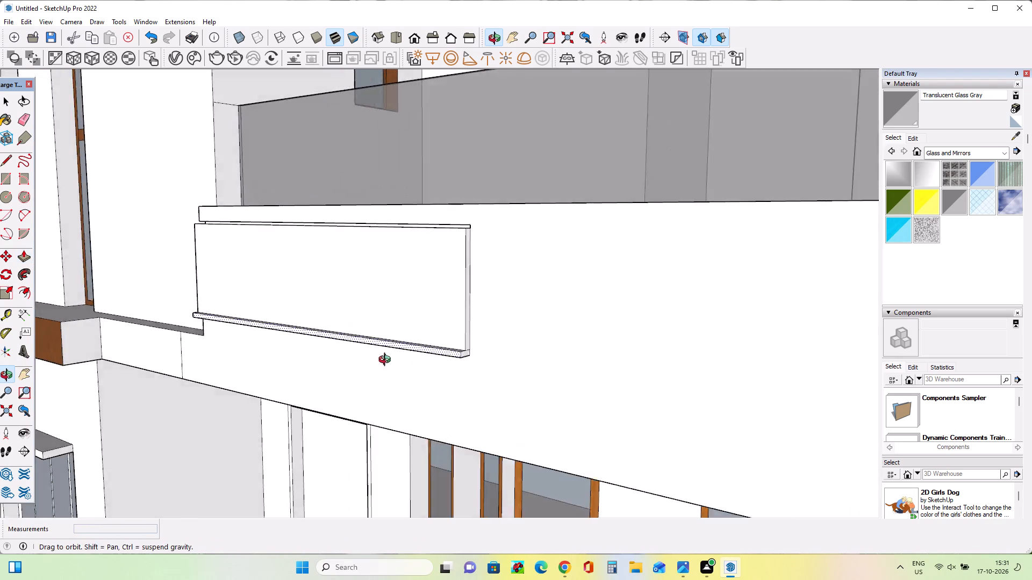
middle_click_drag(387, 361, 347, 384)
middle_click_drag(384, 271, 523, 347)
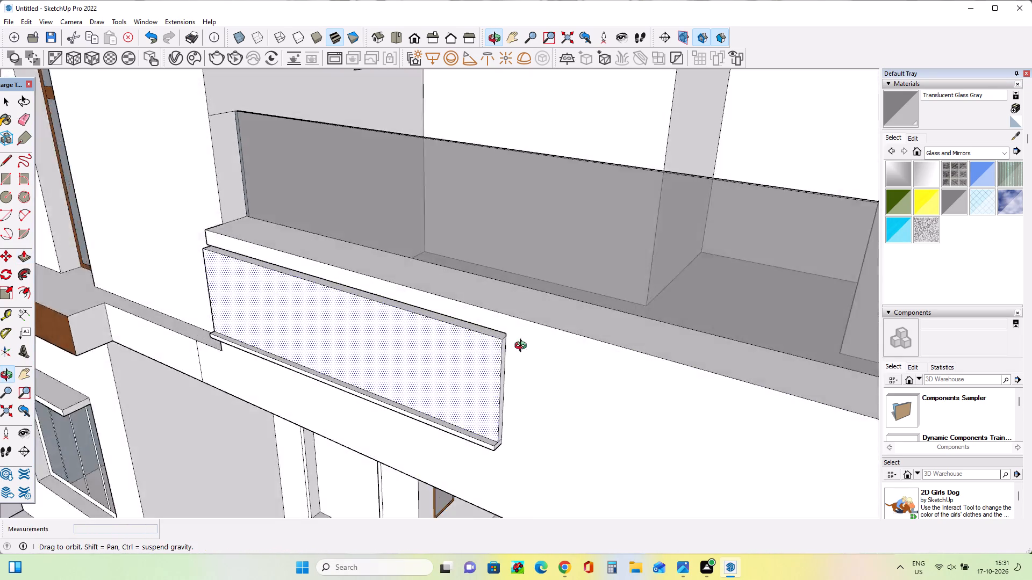
middle_click_drag(523, 347, 557, 354)
scroll(497, 330, "up", 3)
middle_click_drag(485, 350, 514, 299)
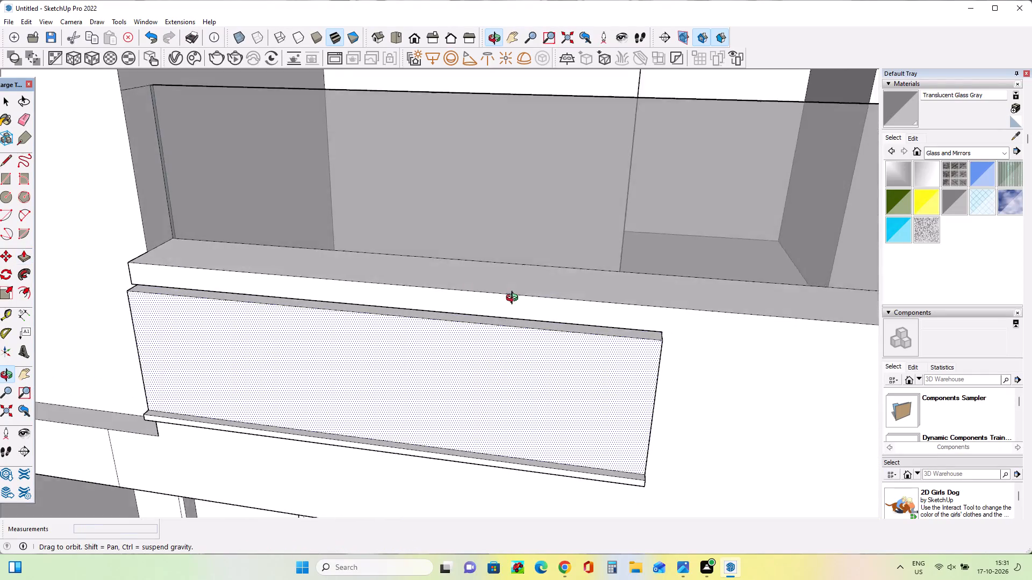
middle_click_drag(514, 299, 535, 271)
scroll(217, 311, "up", 4)
middle_click_drag(228, 311, 462, 284)
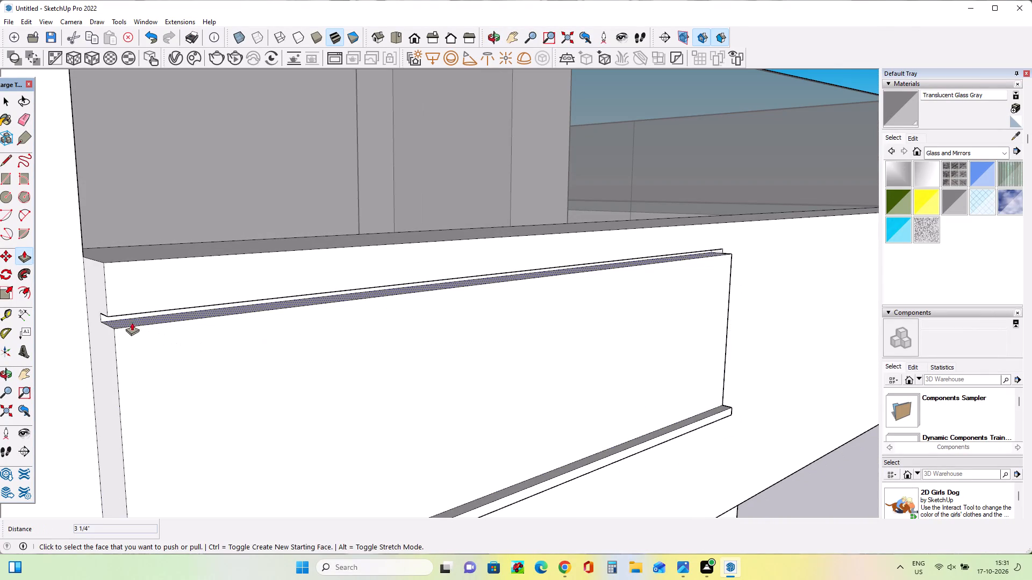
left_click(106, 319)
left_click(135, 335)
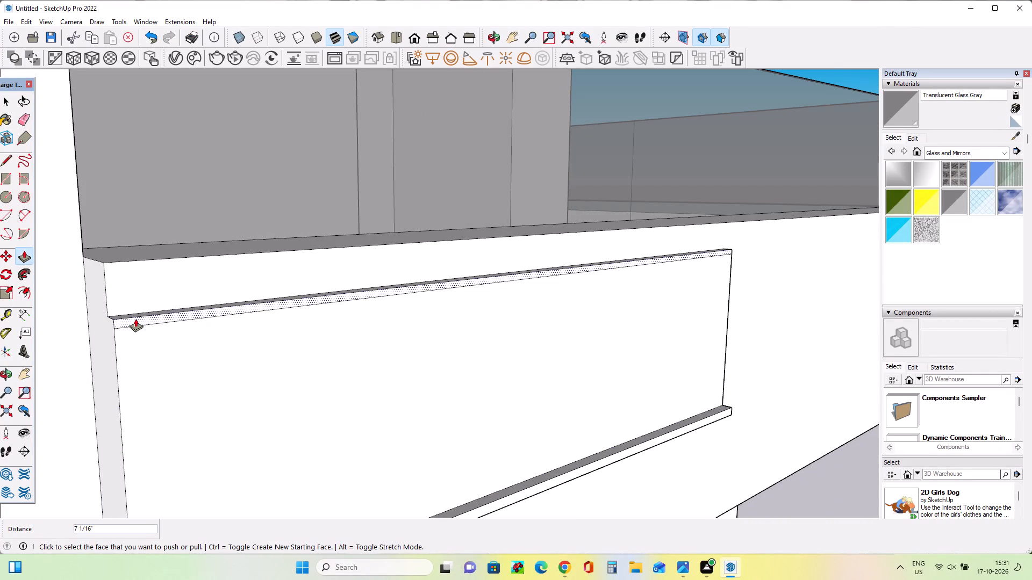
left_click(135, 318)
left_click(140, 324)
Draw a vertical line about 8' 6 1/2" long down the full balcony front at the end of the projecting panel.
scroll(224, 376, "down", 10)
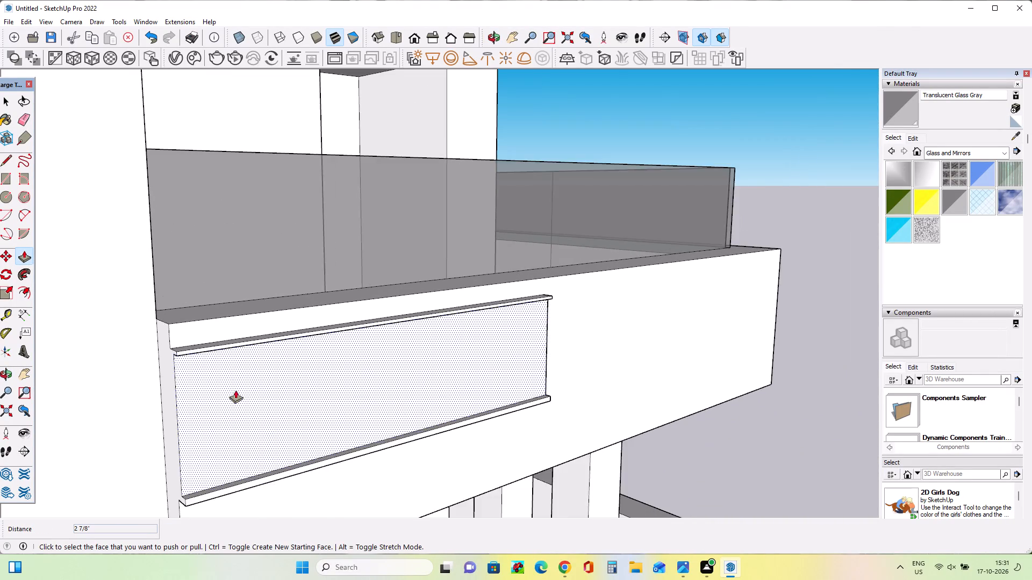
scroll(235, 390, "down", 2)
middle_click_drag(409, 424, 202, 446)
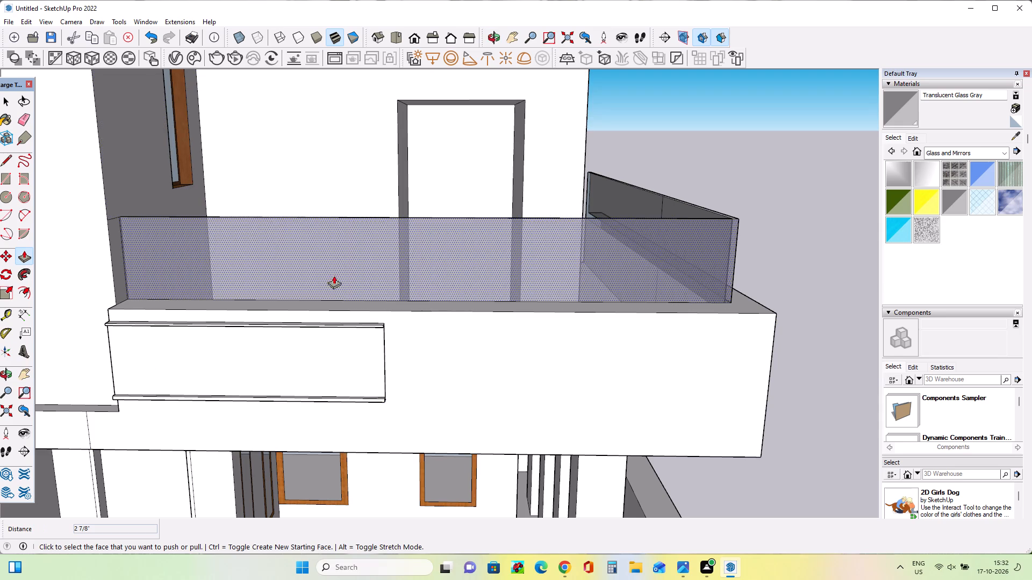
left_click(4, 162)
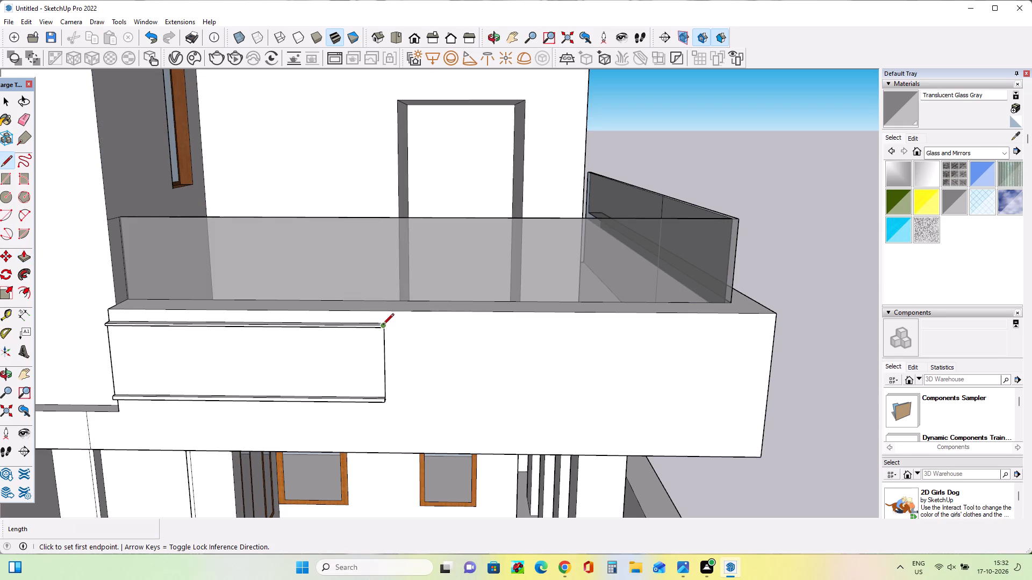
left_click(383, 313)
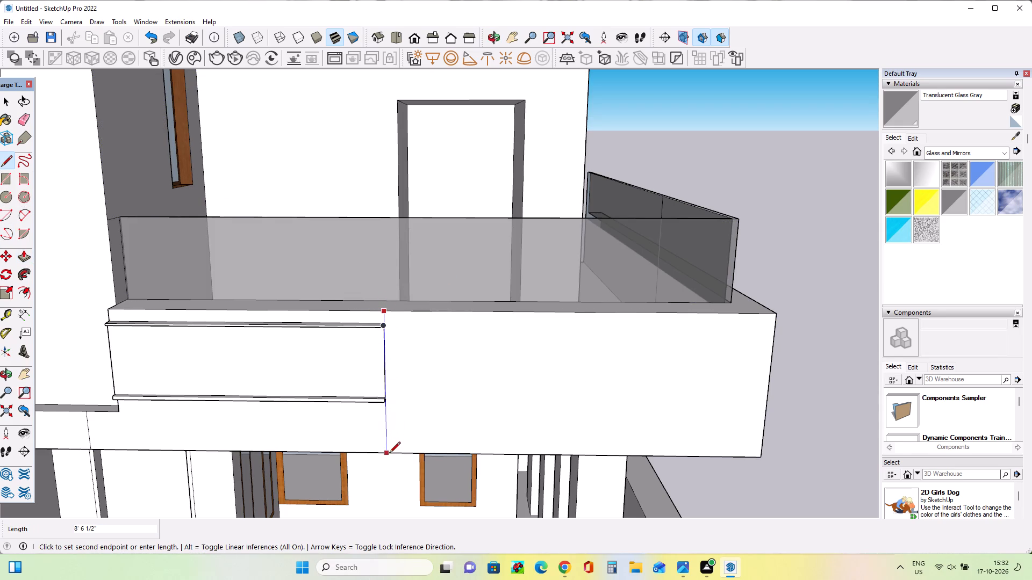
left_click(389, 454)
Draw a thin rectangle about 21' 6 7/8" by 3 9/16" along the balcony front's top edge, from the vertical line to the corner.
middle_click_drag(414, 321, 103, 299)
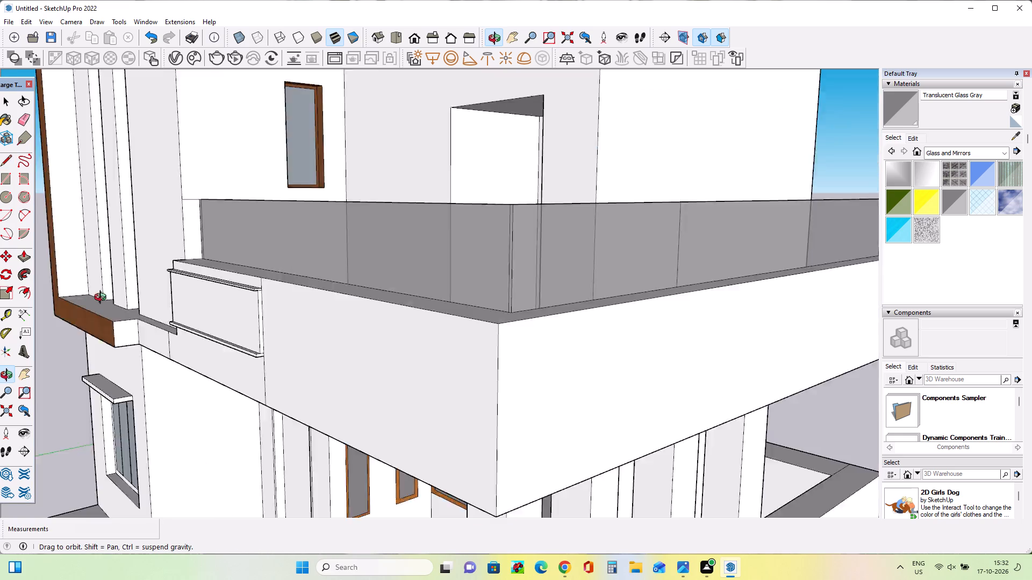
middle_click_drag(103, 299, 289, 336)
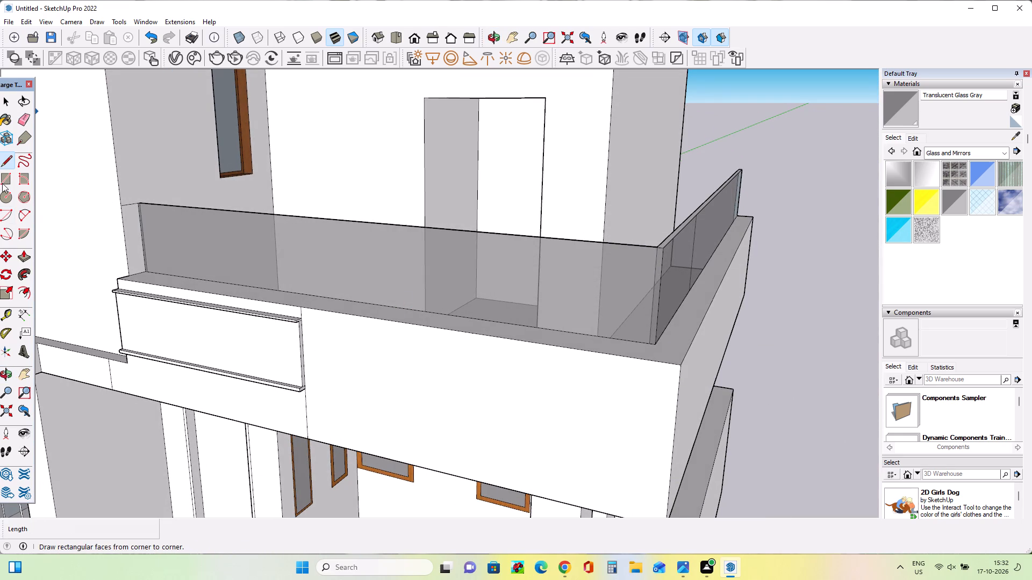
left_click(4, 174)
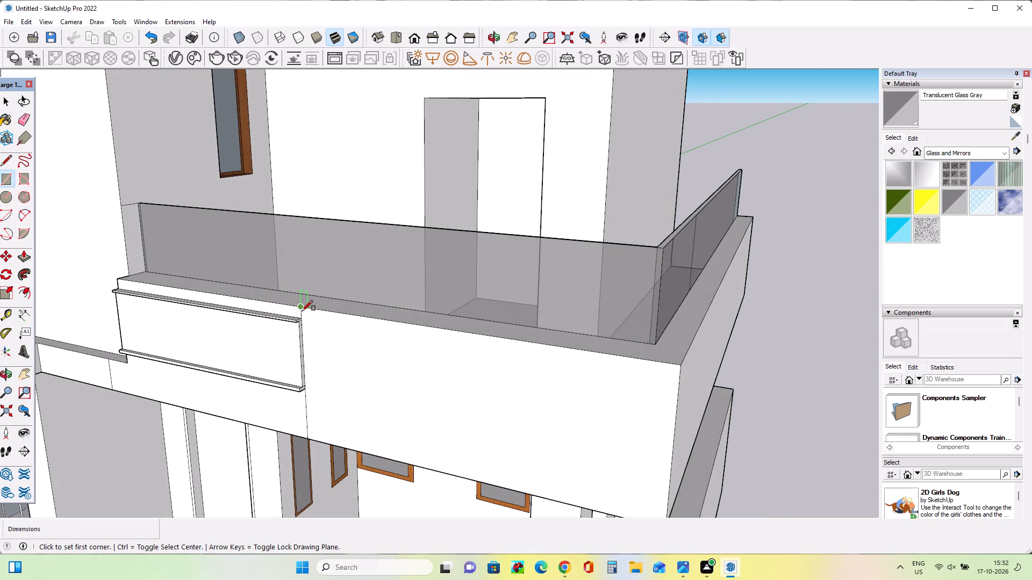
left_click(303, 308)
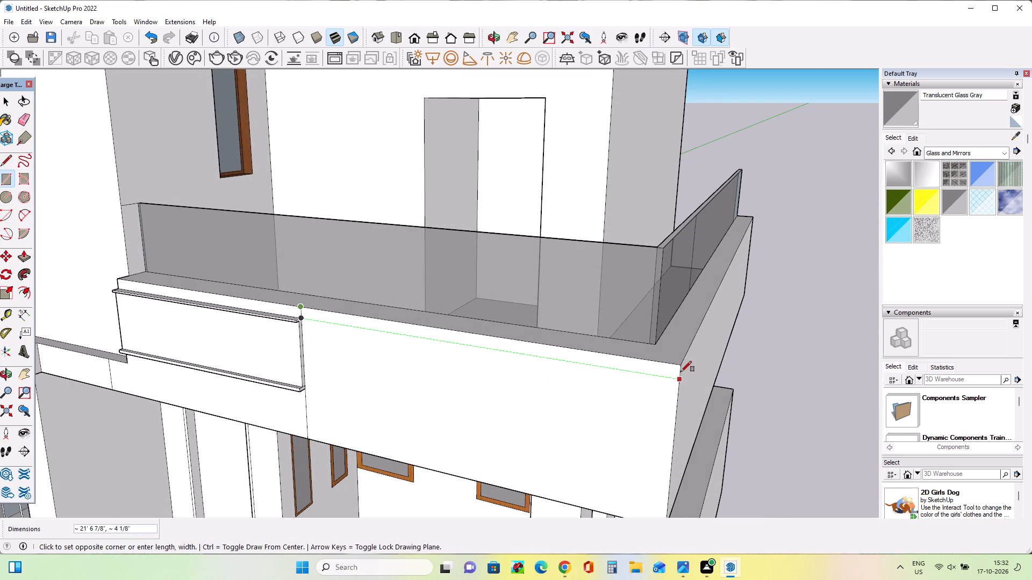
scroll(681, 372, "up", 4)
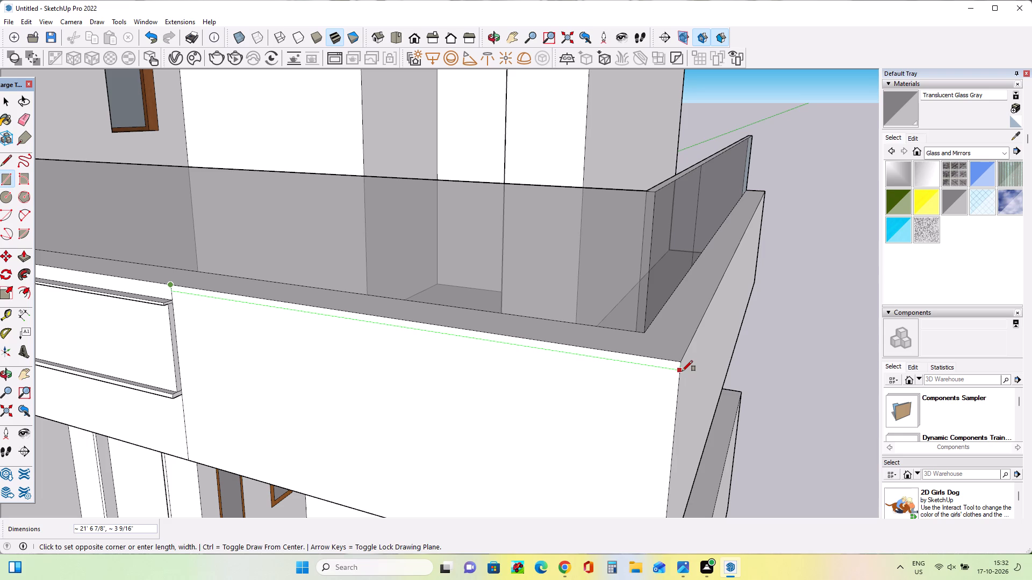
left_click(682, 371)
Draw a second thin rectangle about 21' 6 7/8" by 3 3/16" just below the first, leaving a narrow gap between them.
scroll(679, 379, "up", 4)
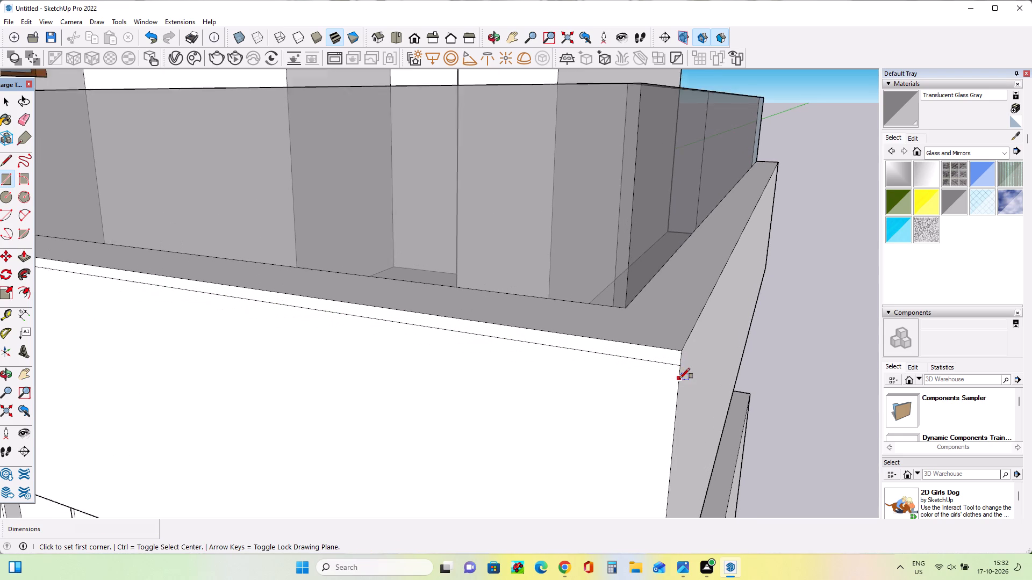
scroll(679, 379, "up", 2)
left_click(679, 372)
scroll(506, 379, "down", 7)
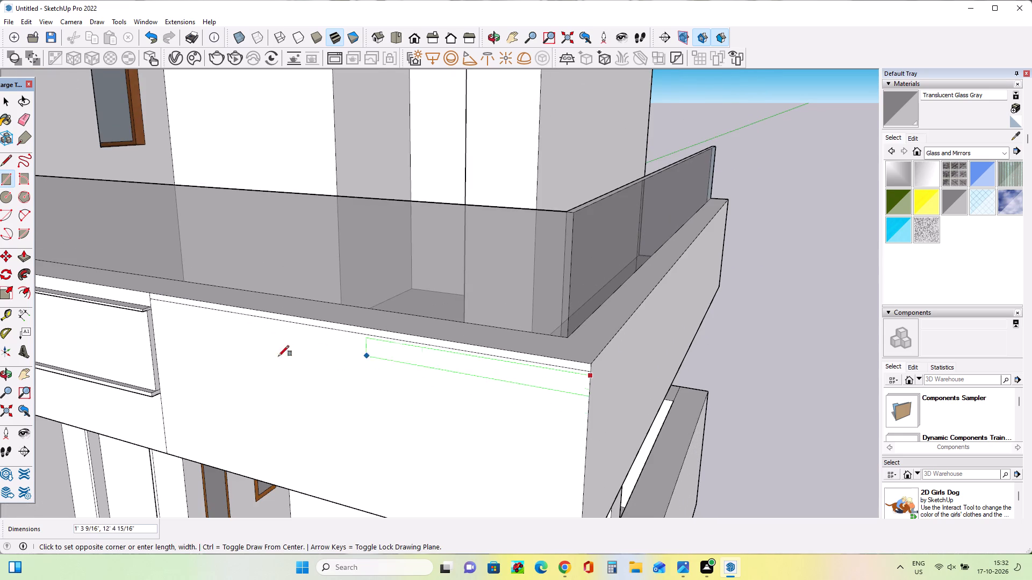
scroll(157, 322, "up", 6)
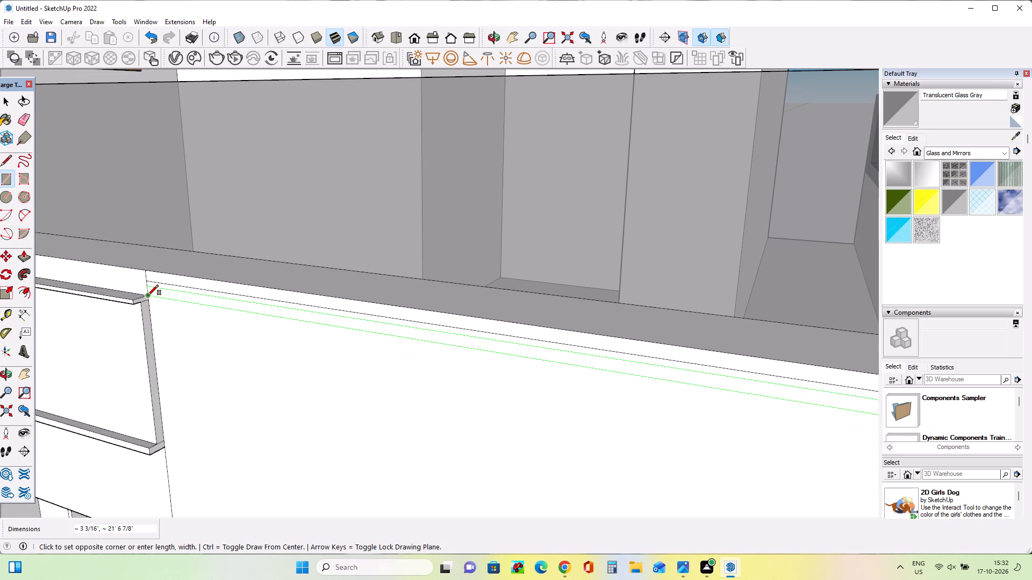
left_click(148, 295)
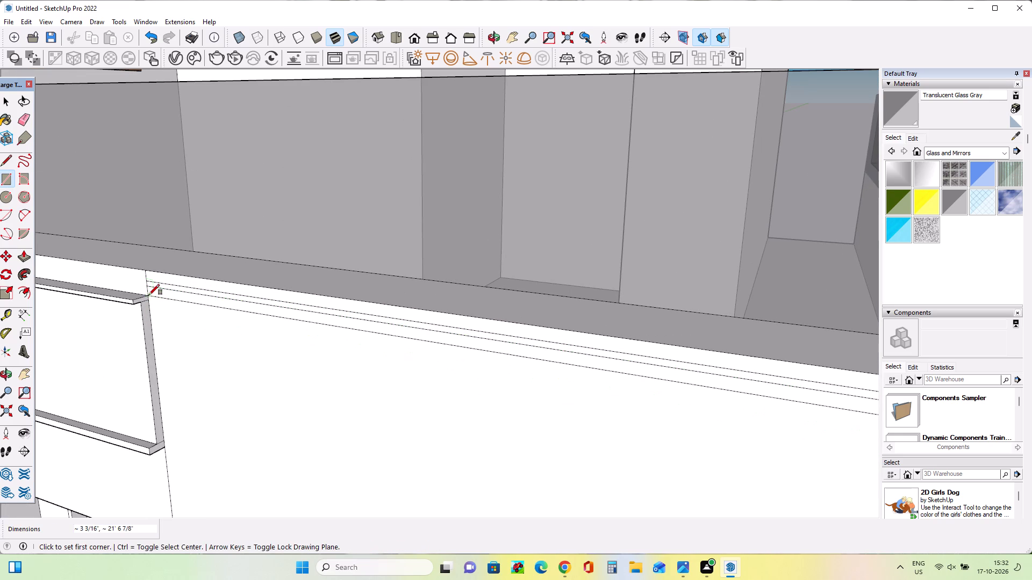
Select the upper and lower long edges of the second thin strip on the balcony front.
scroll(274, 405, "down", 8)
middle_click_drag(323, 410, 410, 317)
scroll(306, 290, "up", 3)
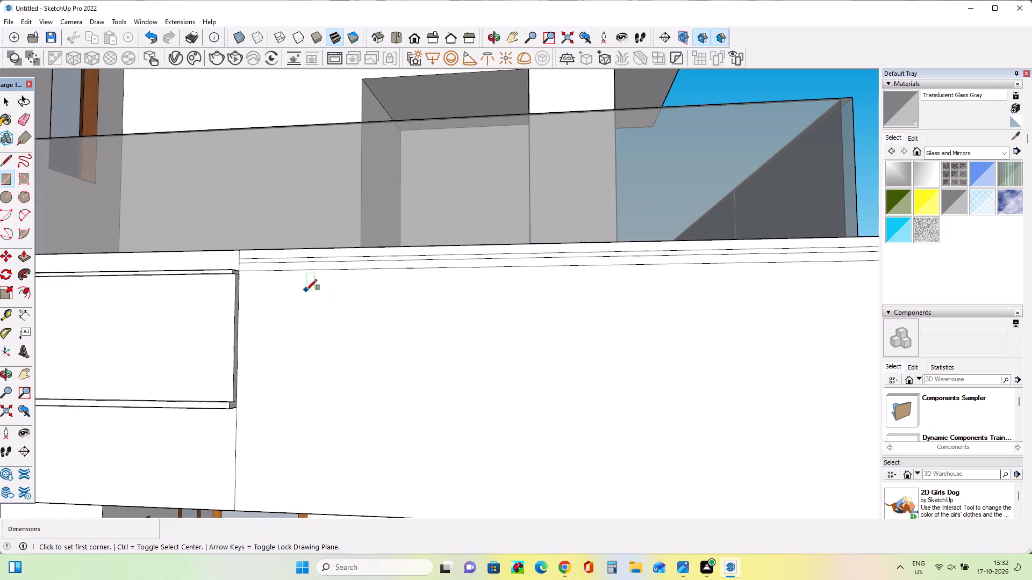
left_click(22, 121)
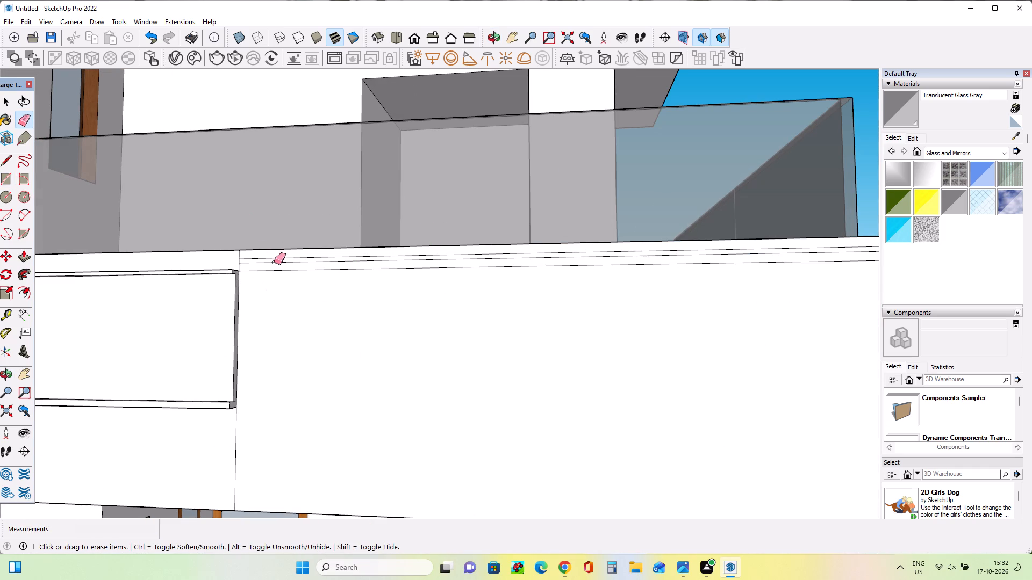
left_click(275, 260)
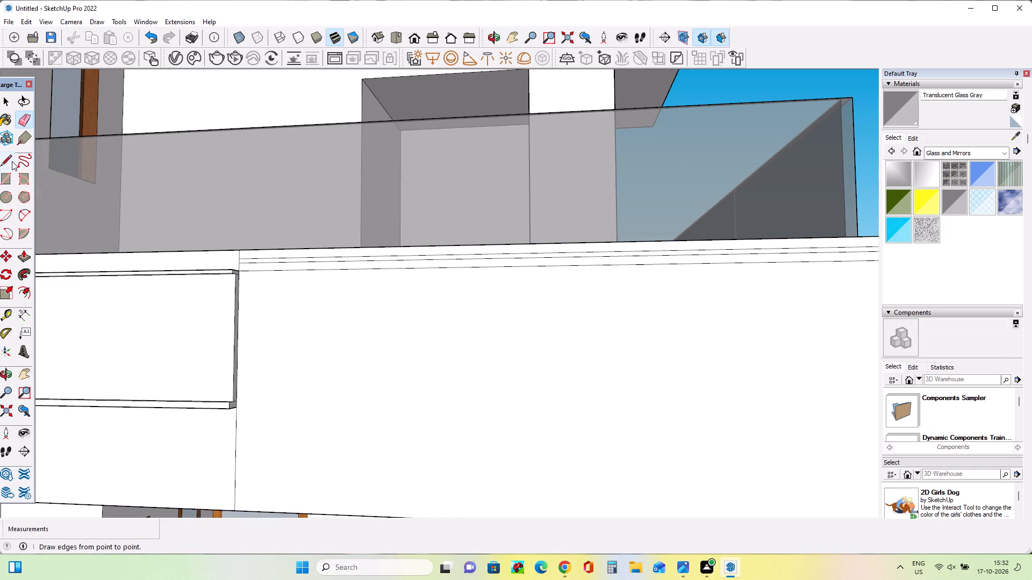
left_click(5, 98)
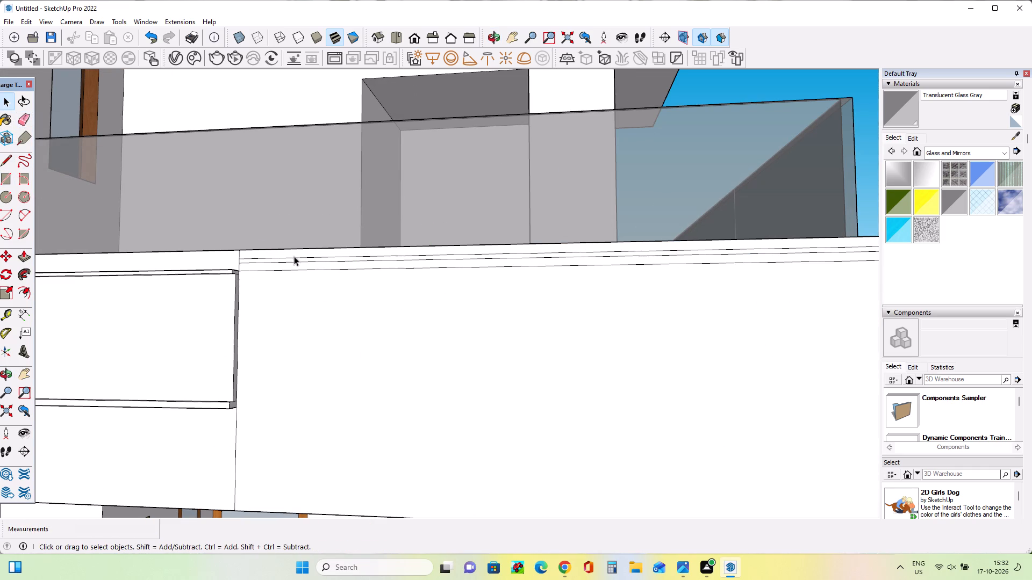
left_click(293, 262, "ctrl")
left_click(295, 271, "ctrl")
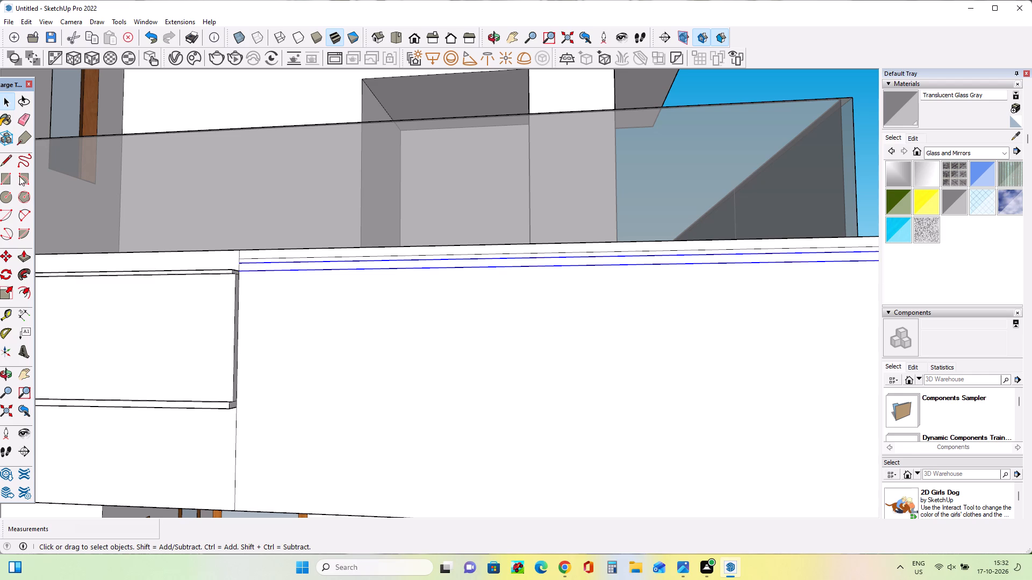
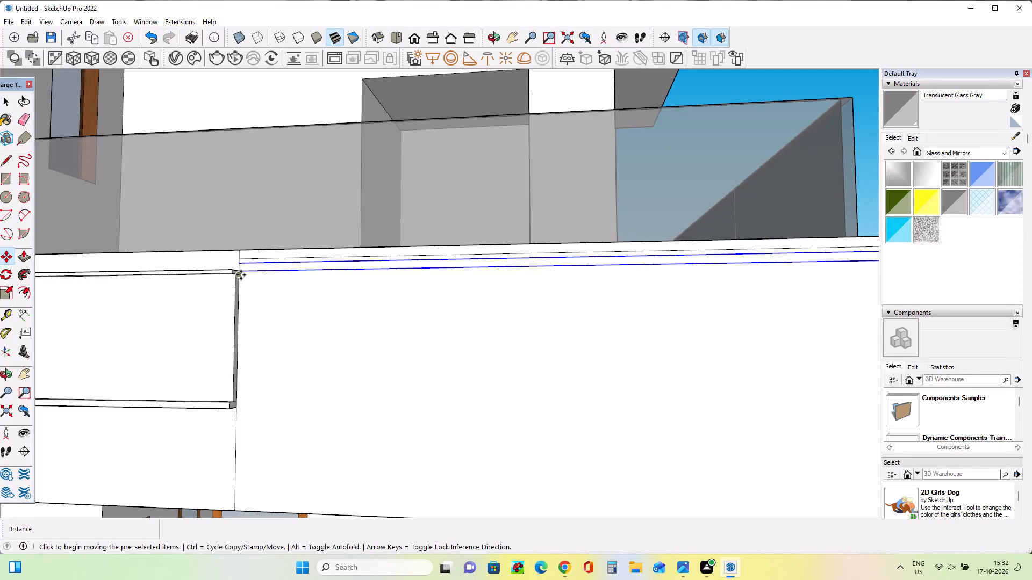
Copy the selected pair of strip edges 5 11/16" downward and array the copy 20 times down the balcony front.
left_click(241, 275)
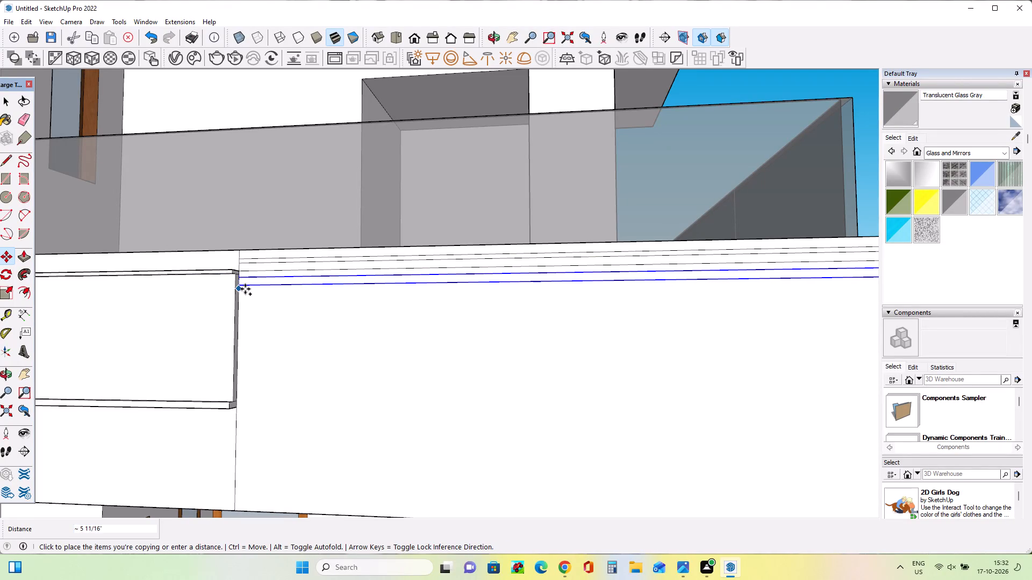
left_click(245, 289)
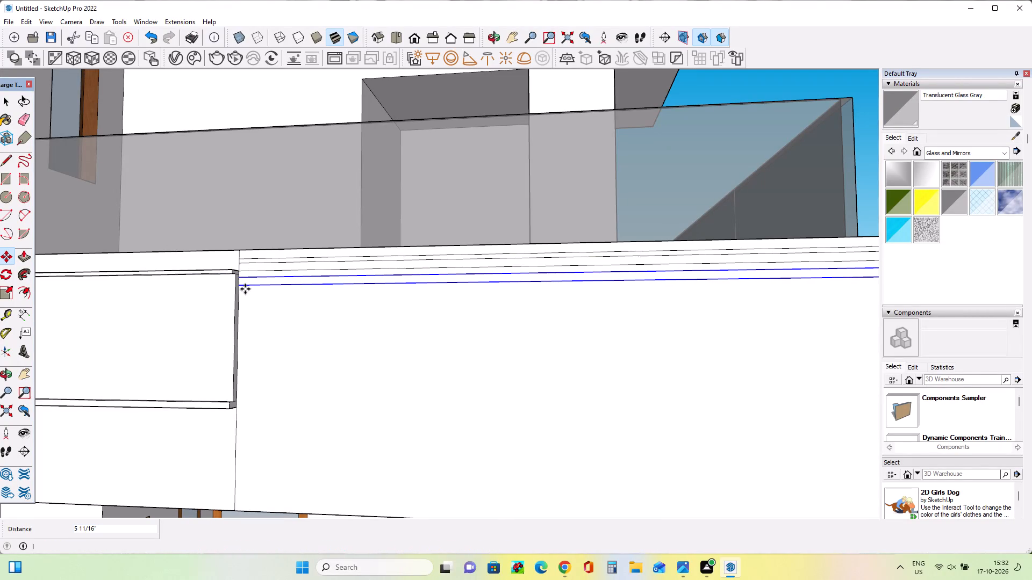
key("shift+asterisk")
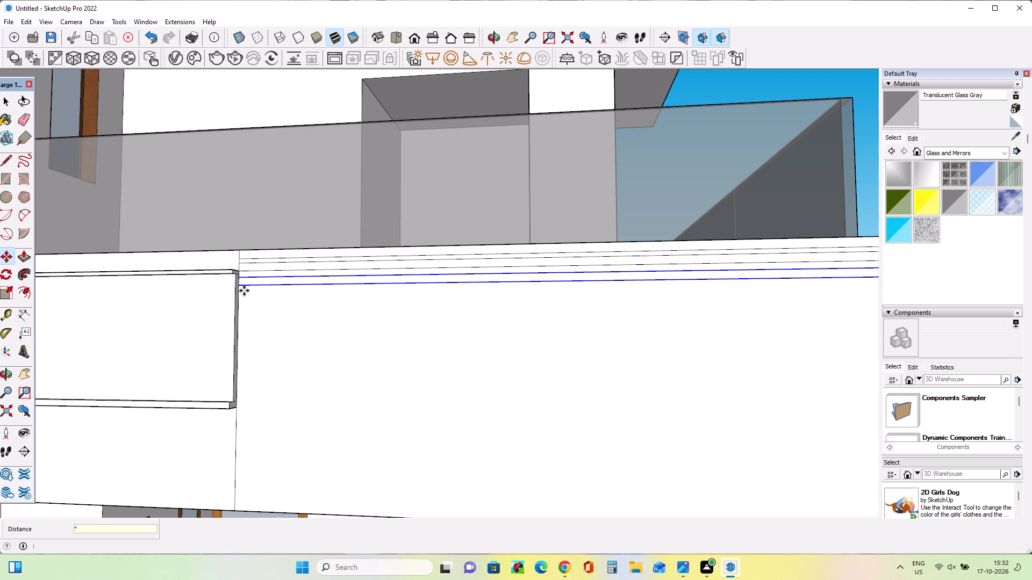
type("20")
key("Return")
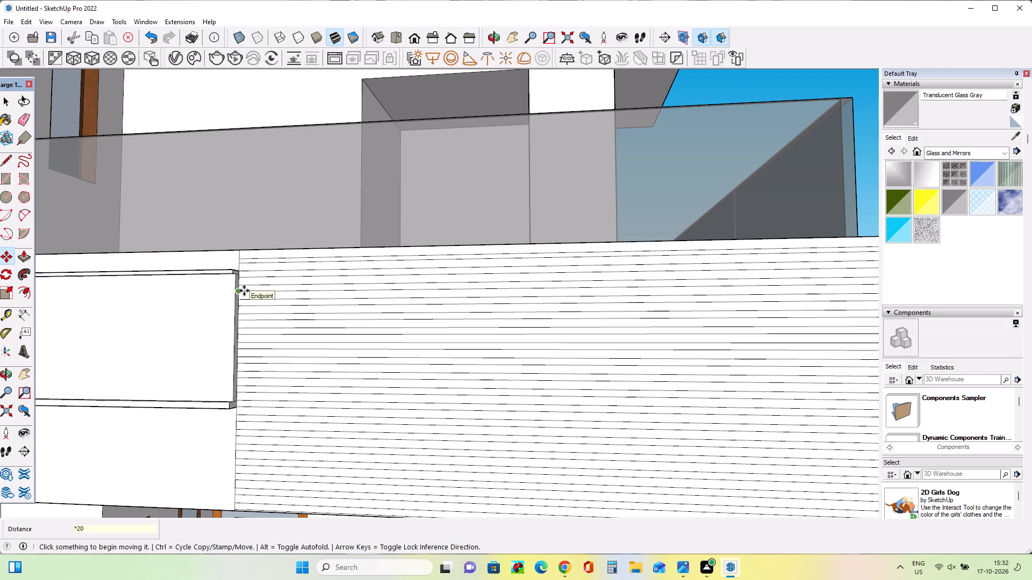
scroll(244, 291, "down", 9)
scroll(333, 405, "up", 7)
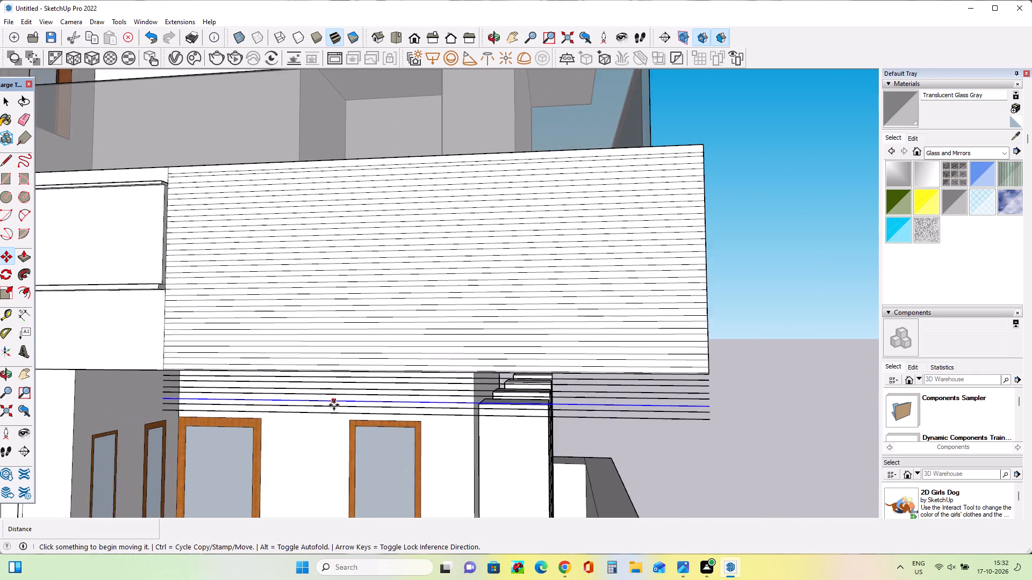
Erase the surplus copied lines extending below the balcony front's bottom edge.
left_click(21, 115)
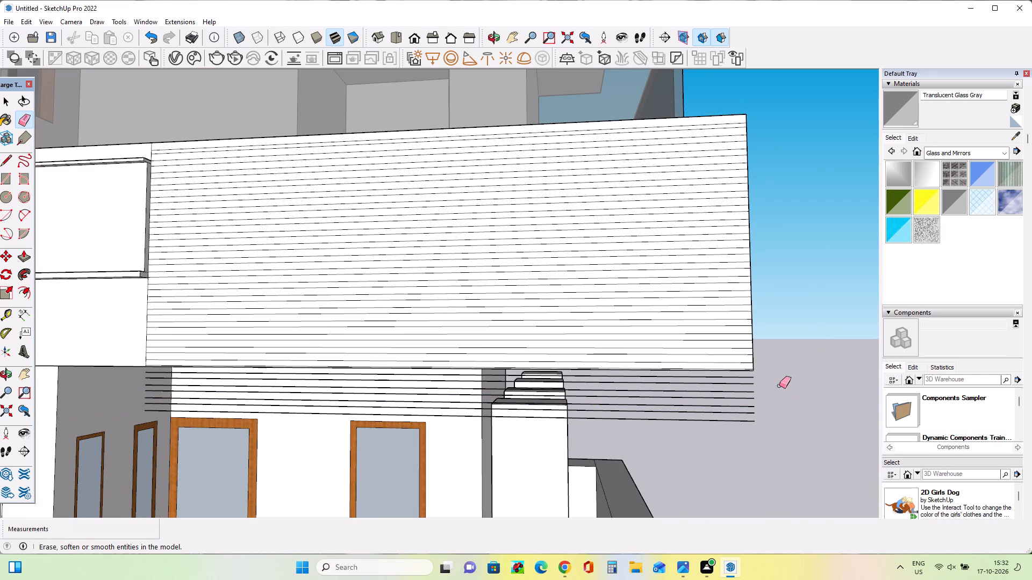
left_click_drag(752, 374, 756, 426)
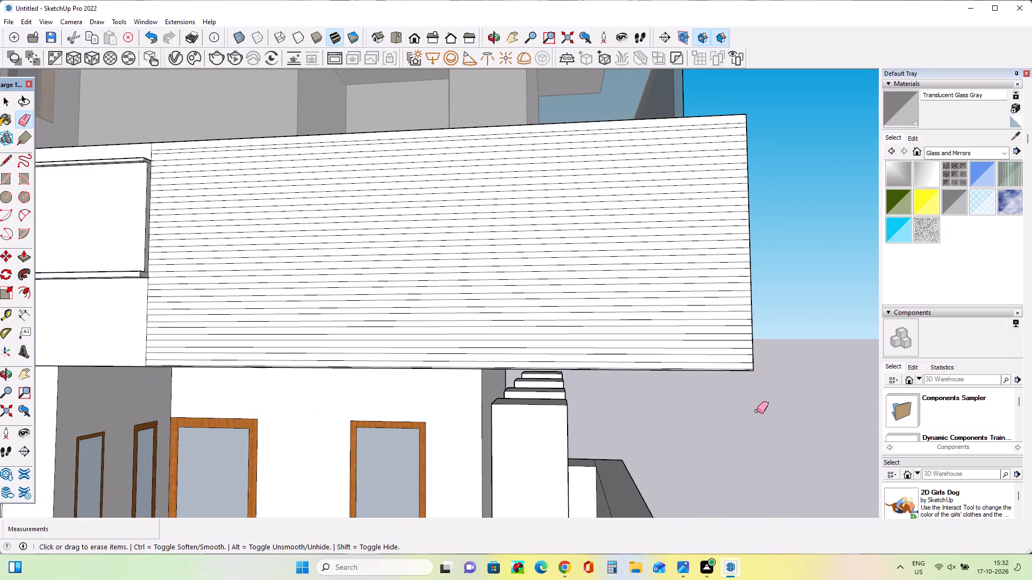
Apply Wood Veneer 01 from the Wood materials to the balcony front's top strip and two strips near mid-height.
scroll(752, 411, "down", 3)
scroll(671, 399, "down", 1)
middle_click_drag(673, 408, 687, 444)
scroll(612, 337, "up", 4)
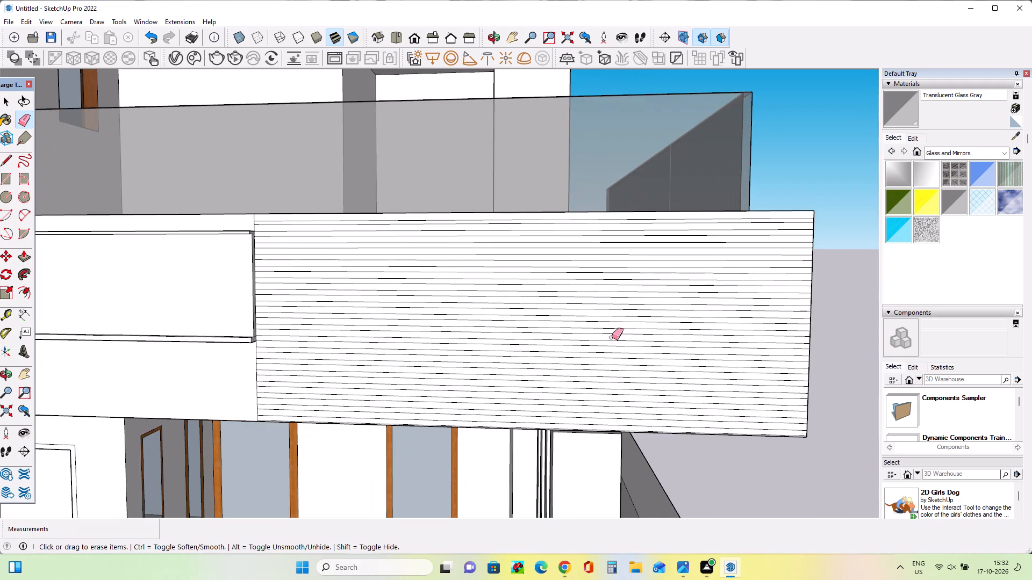
middle_click_drag(619, 347, 635, 371)
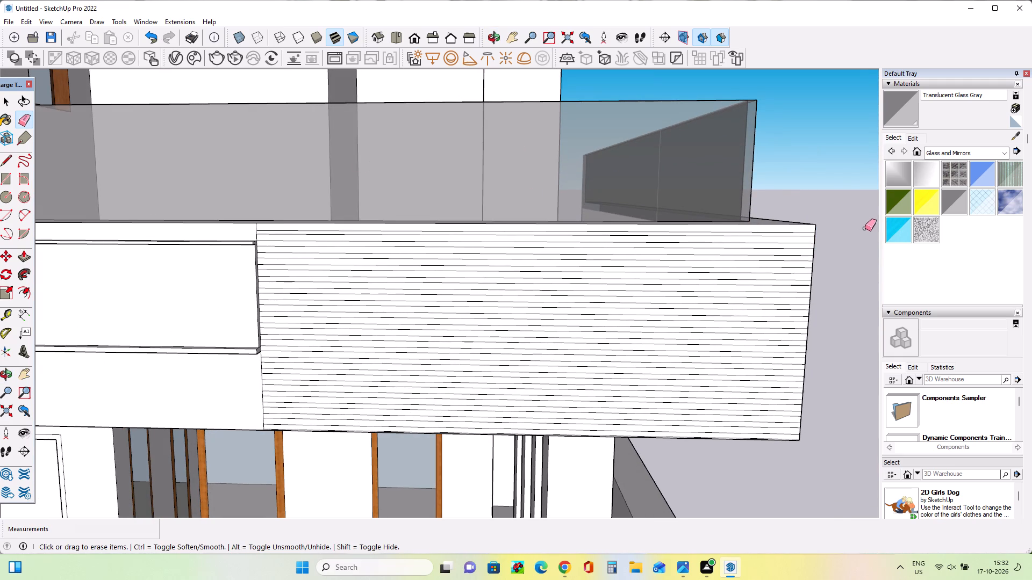
left_click(949, 152)
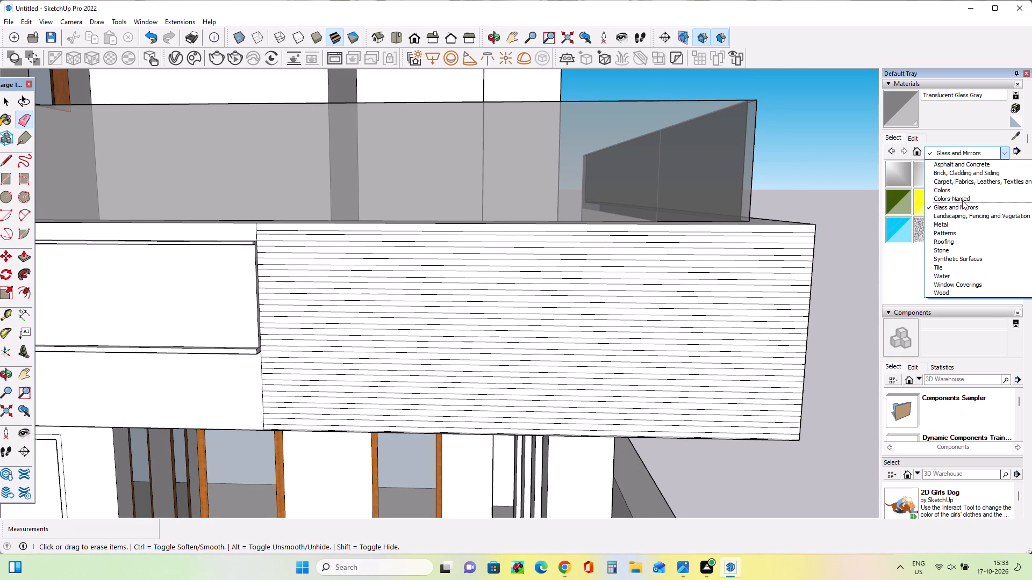
left_click(983, 292)
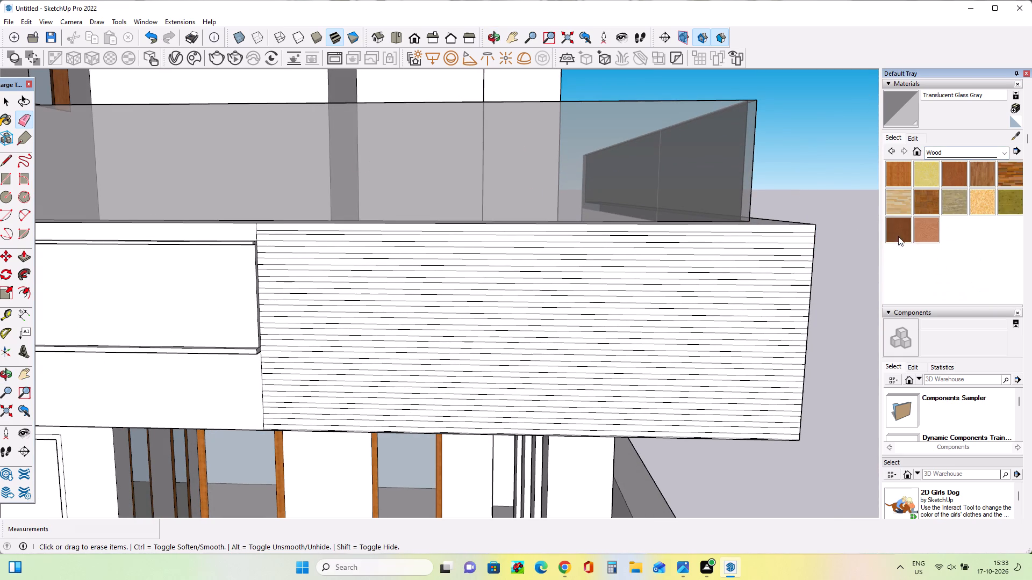
left_click(895, 237)
scroll(797, 253, "up", 3)
left_click(801, 224)
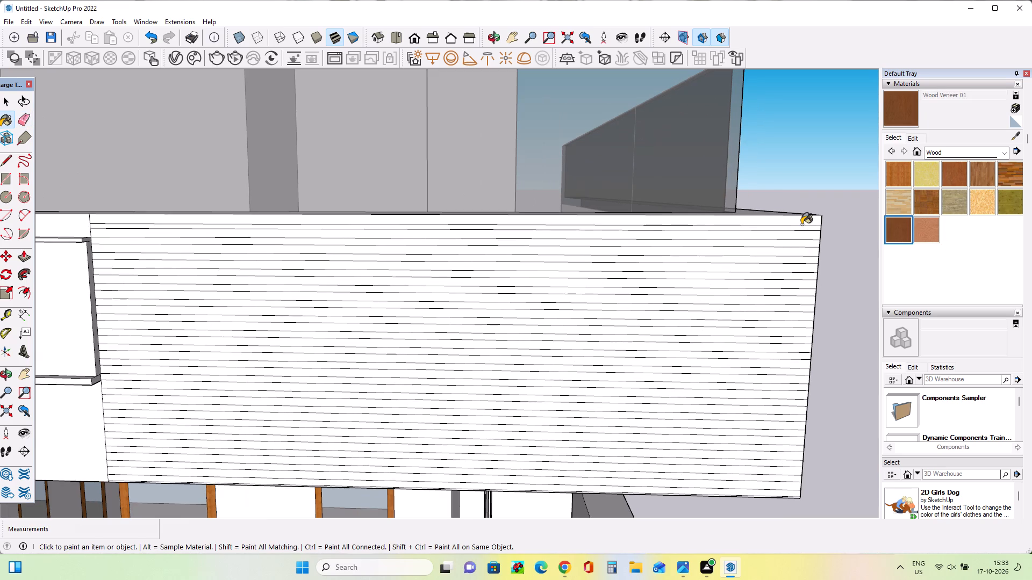
left_click_drag(804, 230, 813, 367)
left_click_drag(776, 211, 778, 323)
left_click_drag(774, 256, 765, 347)
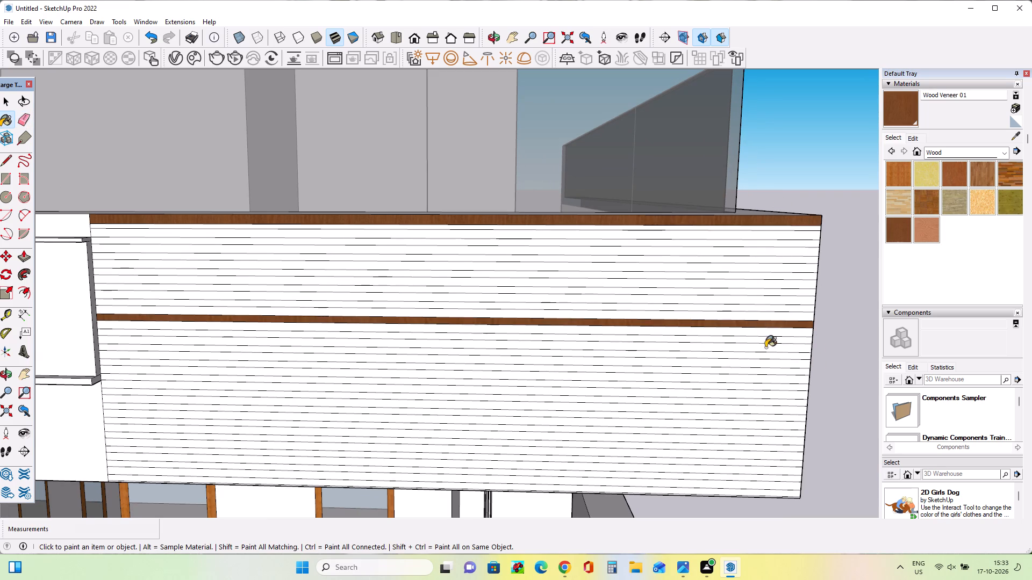
left_click_drag(765, 347, 765, 348)
Paint Wood Veneer 01 onto the strips and gaps directly below the top strip and onto further strips towards mid-height.
left_click_drag(769, 228, 766, 296)
left_click_drag(769, 248, 771, 292)
left_click_drag(771, 240, 771, 312)
left_click_drag(769, 236, 773, 299)
left_click_drag(772, 274, 773, 317)
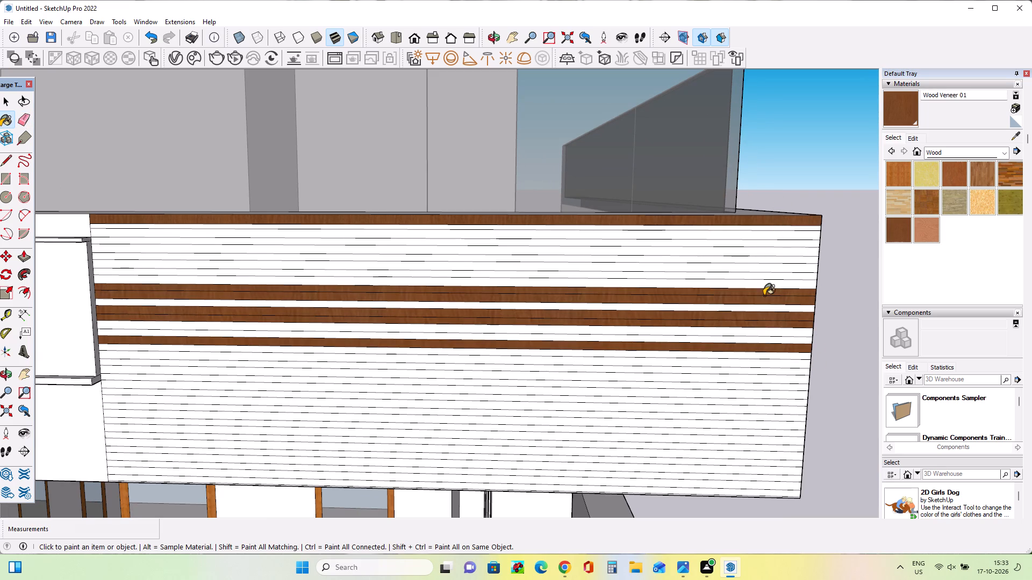
left_click_drag(761, 250, 762, 261)
left_click_drag(762, 274, 761, 286)
left_click(761, 287)
left_click(756, 270)
left_click(754, 262)
left_click(754, 238)
left_click(764, 247)
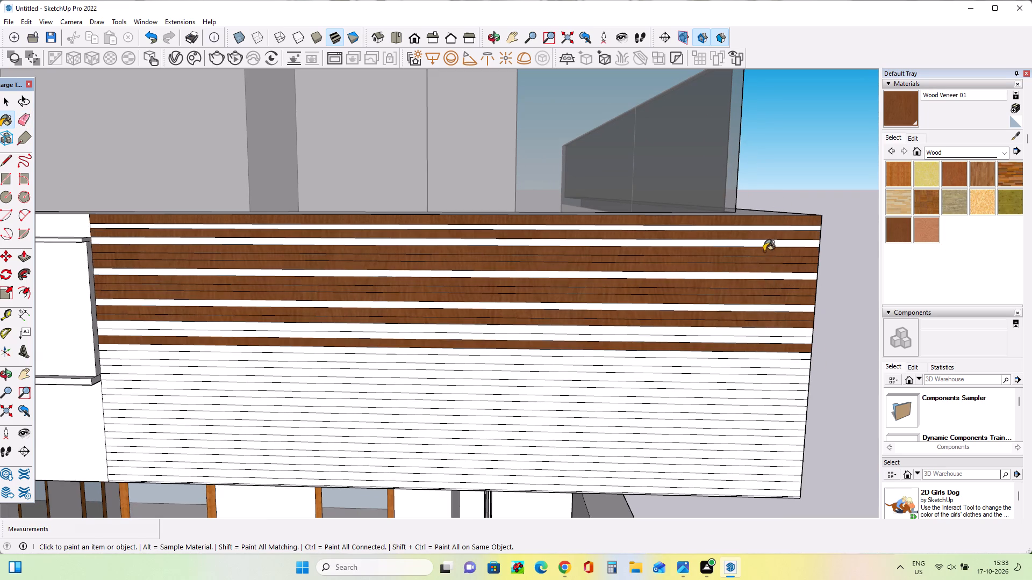
left_click(764, 251)
left_click(764, 257)
left_click(762, 245)
left_click(762, 238)
triple_click(764, 226)
left_click(764, 228)
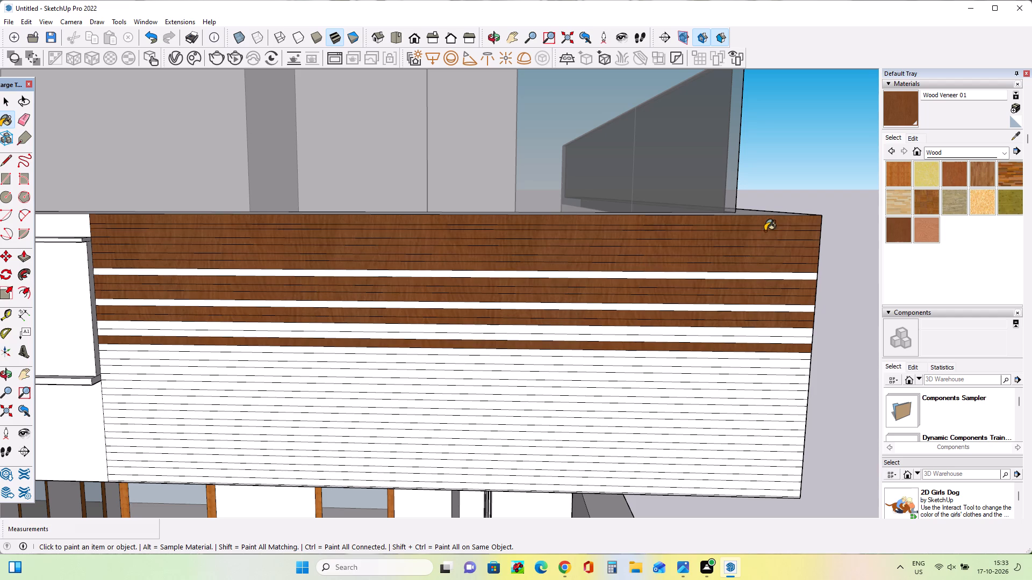
Fill the remaining white bands with Wood Veneer 01 down to roughly two-thirds of the balcony front's height.
triple_click(771, 279)
left_click(775, 289)
left_click(777, 311)
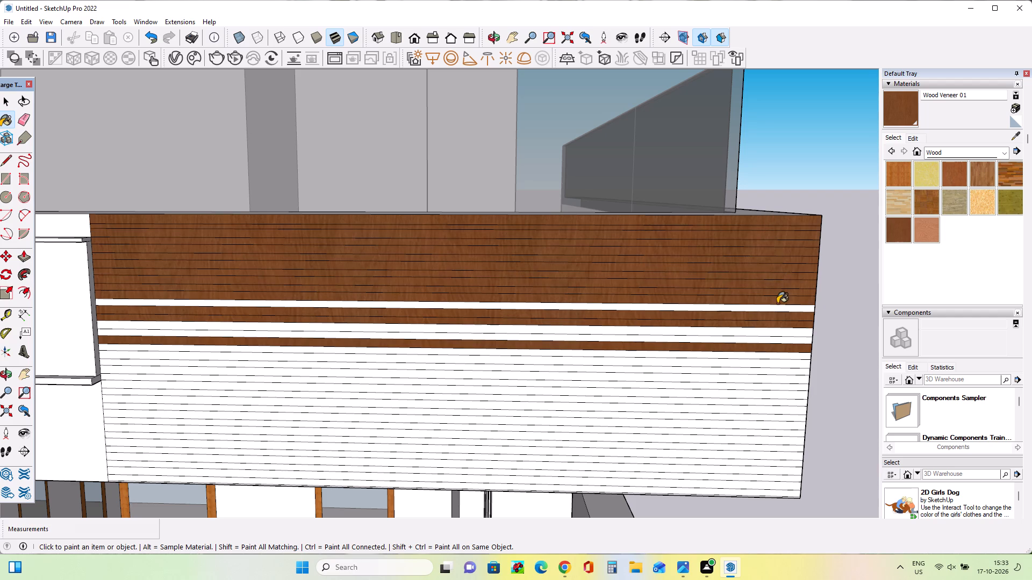
left_click(778, 302)
left_click(778, 307)
left_click(788, 318)
left_click(789, 335)
left_click_drag(789, 339, 787, 345)
left_click(786, 346)
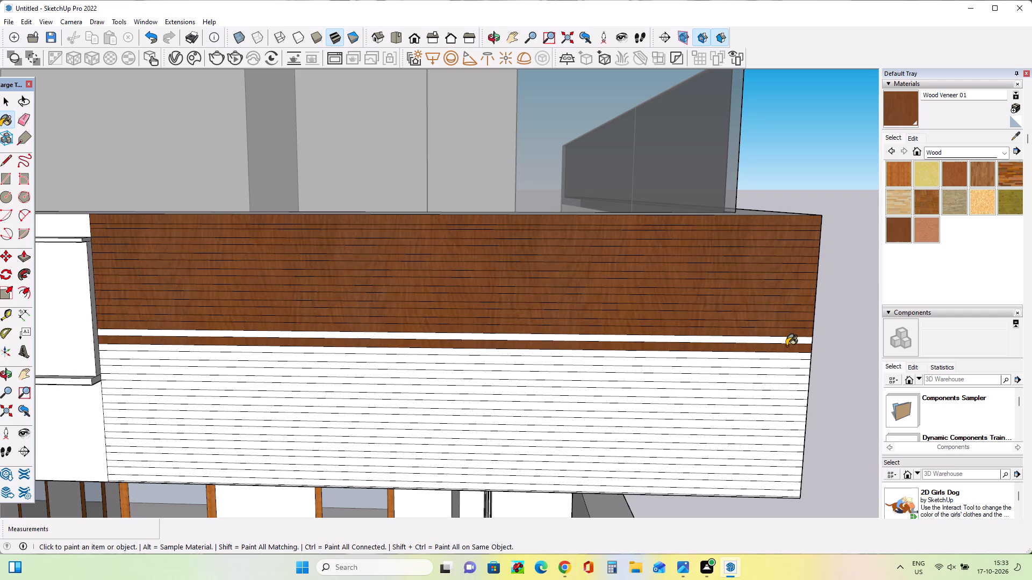
left_click(786, 341)
left_click_drag(785, 344, 785, 354)
left_click(786, 371)
left_click_drag(782, 376, 784, 386)
left_click(784, 387)
left_click(783, 362)
left_click_drag(783, 362, 789, 390)
left_click(789, 390)
left_click(788, 376)
left_click(789, 379)
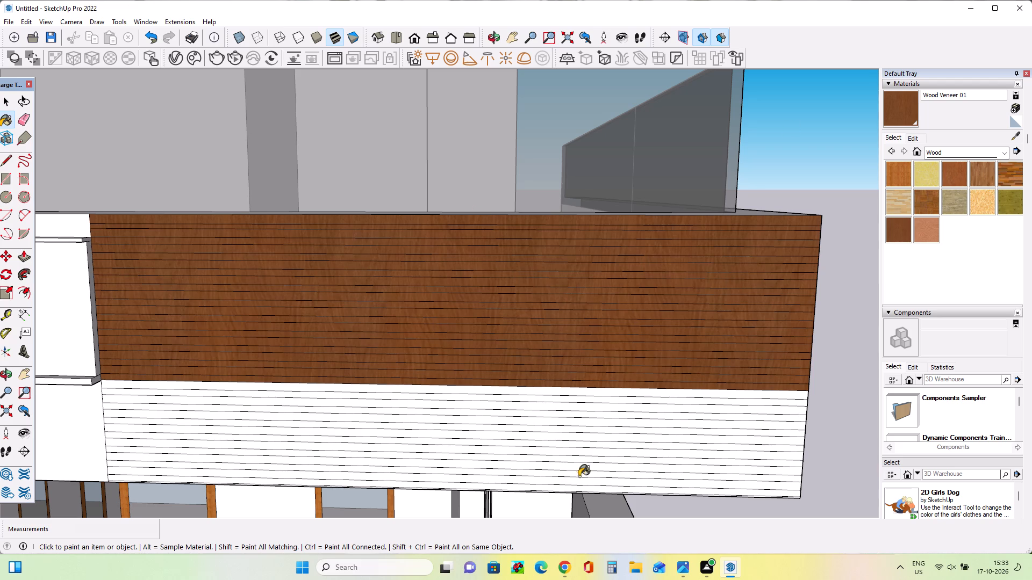
Paint Wood Veneer 01 onto a strip near the bottom edge and the unpainted bands just below the finished wood area.
left_click(594, 492)
left_click(585, 475)
scroll(598, 432, "down", 10)
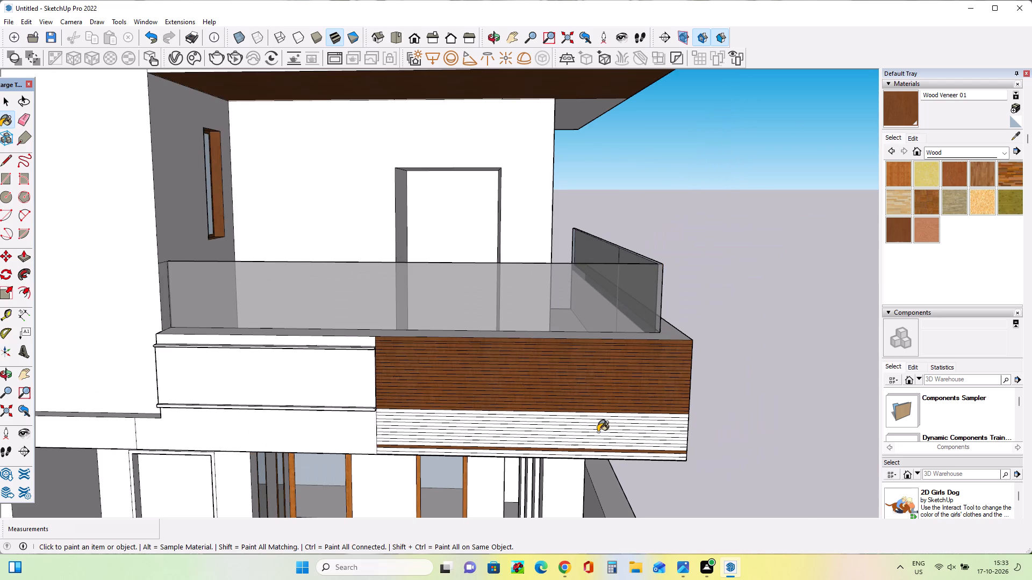
left_click(583, 444)
left_click(582, 438)
left_click(582, 434)
left_click(589, 421)
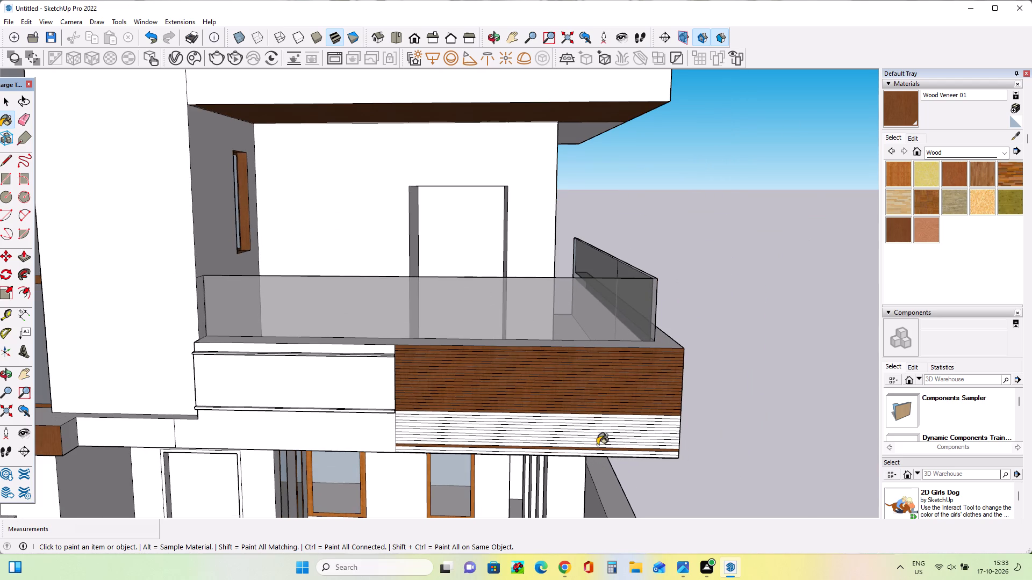
scroll(598, 446, "up", 9)
left_click(604, 398)
left_click(613, 377)
scroll(637, 384, "down", 7)
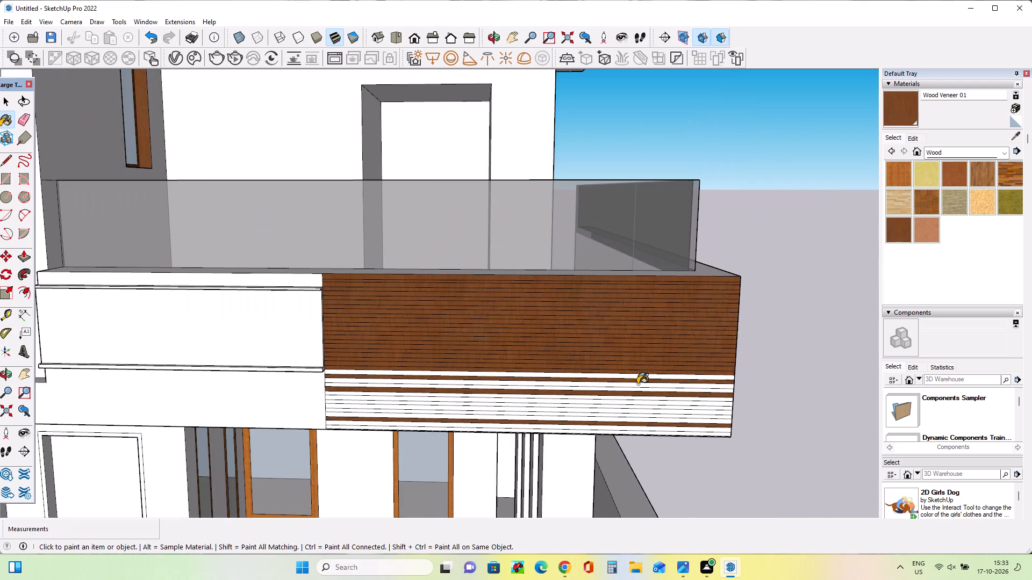
scroll(508, 398, "up", 7)
left_click(520, 374)
double_click(522, 368)
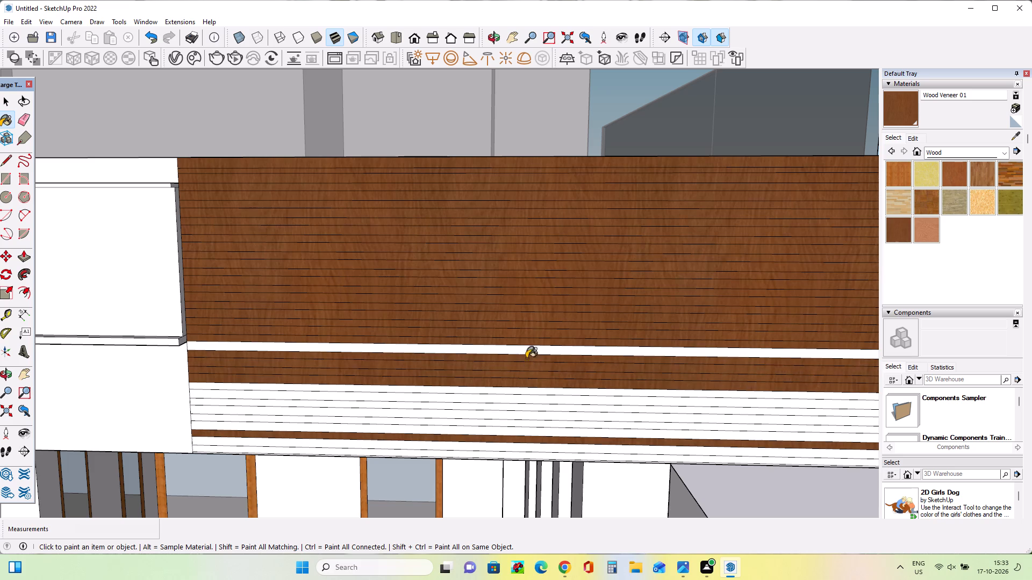
left_click(529, 350)
left_click(529, 363)
Paint the remaining white bands with Wood Veneer 01 down to the balcony front's bottom edge.
double_click(537, 401)
left_click(539, 396)
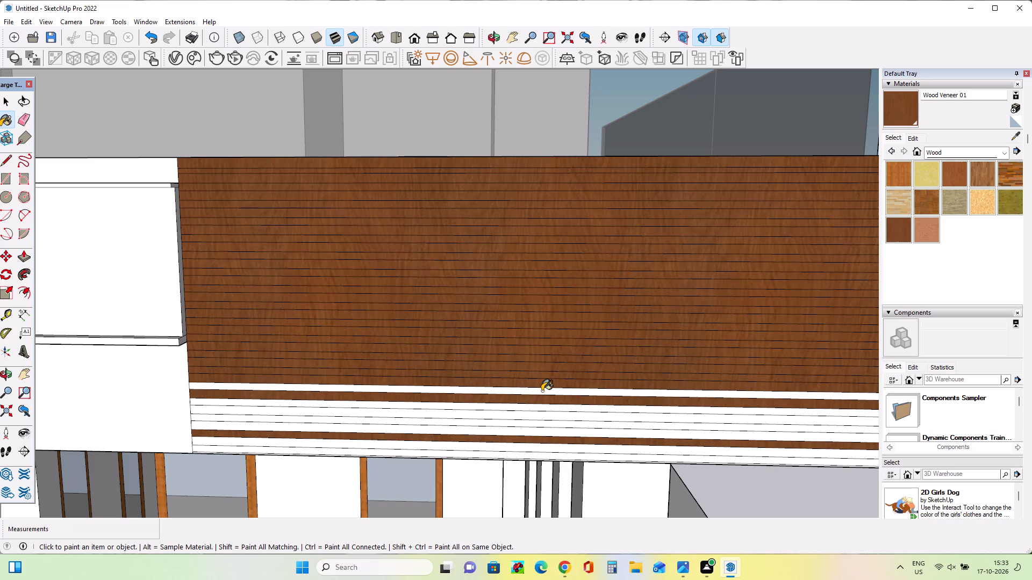
double_click(542, 391)
left_click(544, 404)
double_click(544, 408)
double_click(548, 417)
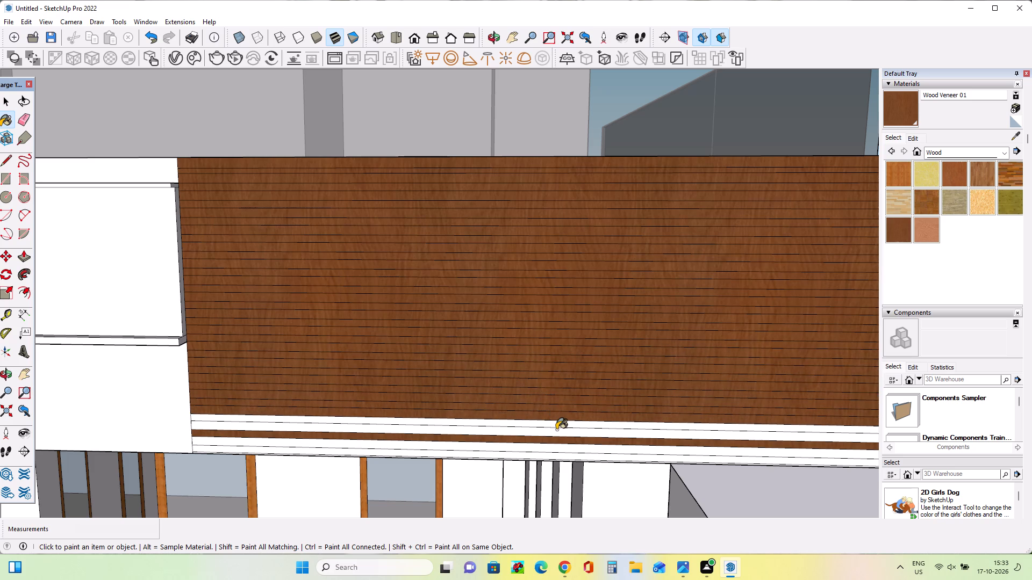
double_click(556, 430)
left_click(558, 426)
left_click(561, 421)
left_click(562, 451)
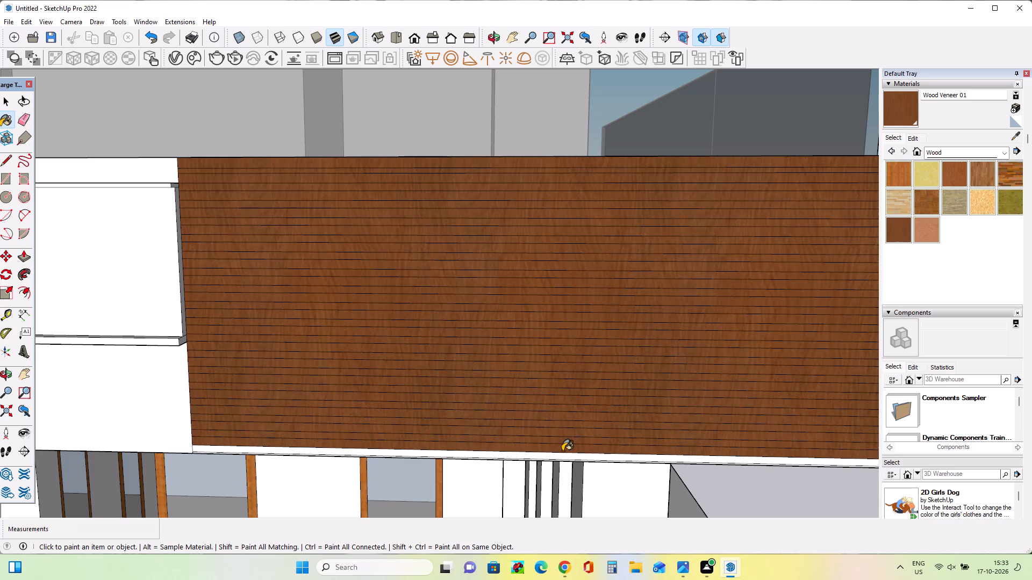
left_click(563, 456)
scroll(200, 444, "up", 15)
left_click(205, 472)
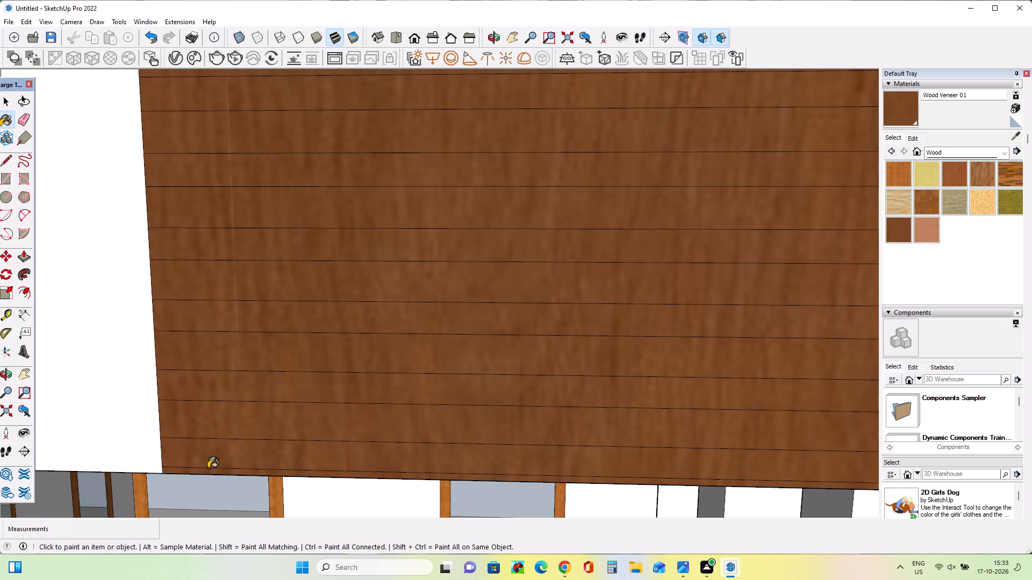
Use Push/Pull to project the top wood strip and the second strip, below the narrow gap, outward about 7/16".
left_click(21, 256)
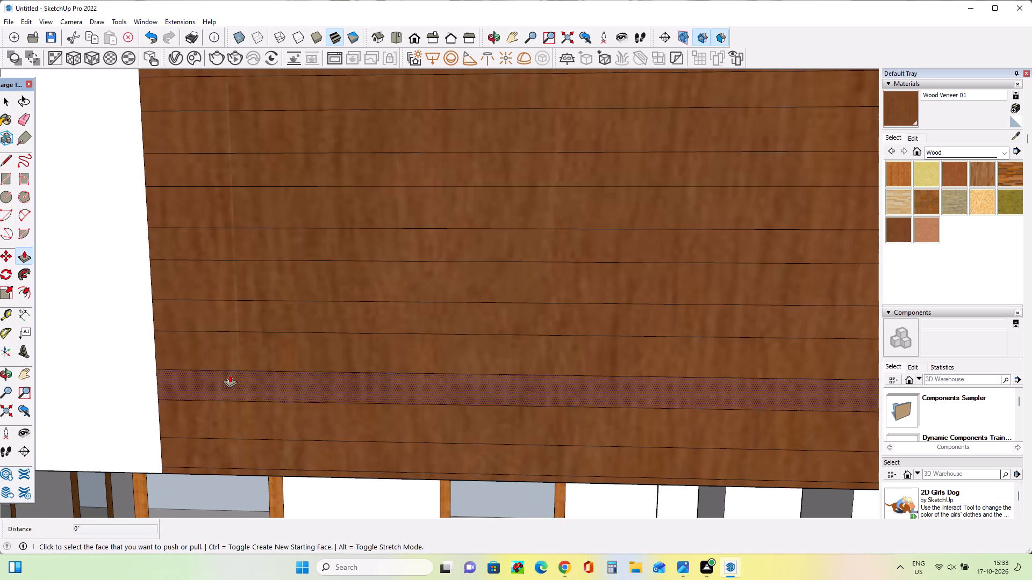
scroll(234, 372, "down", 20)
scroll(234, 372, "down", 1)
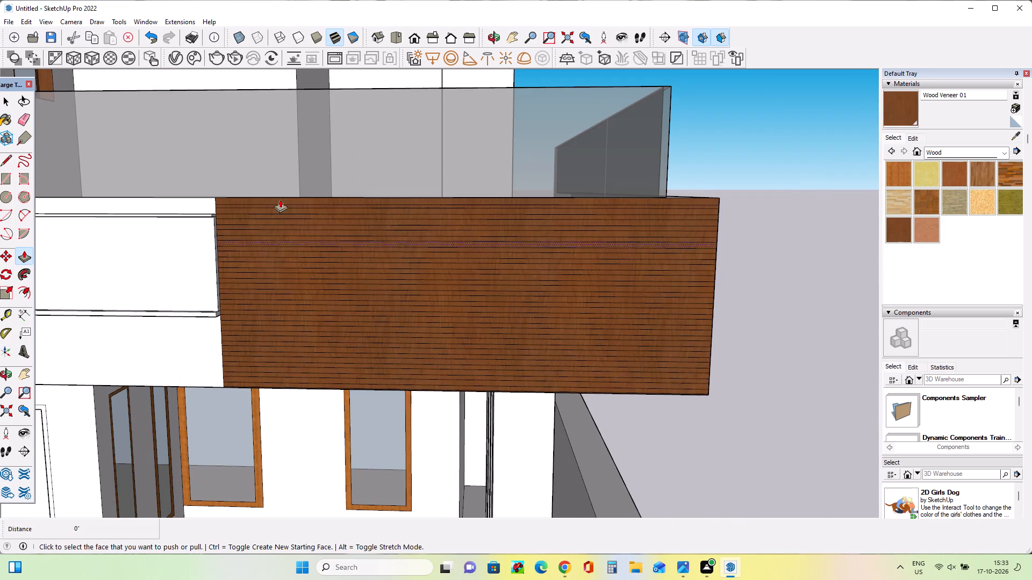
scroll(270, 200, "up", 10)
left_click(270, 200)
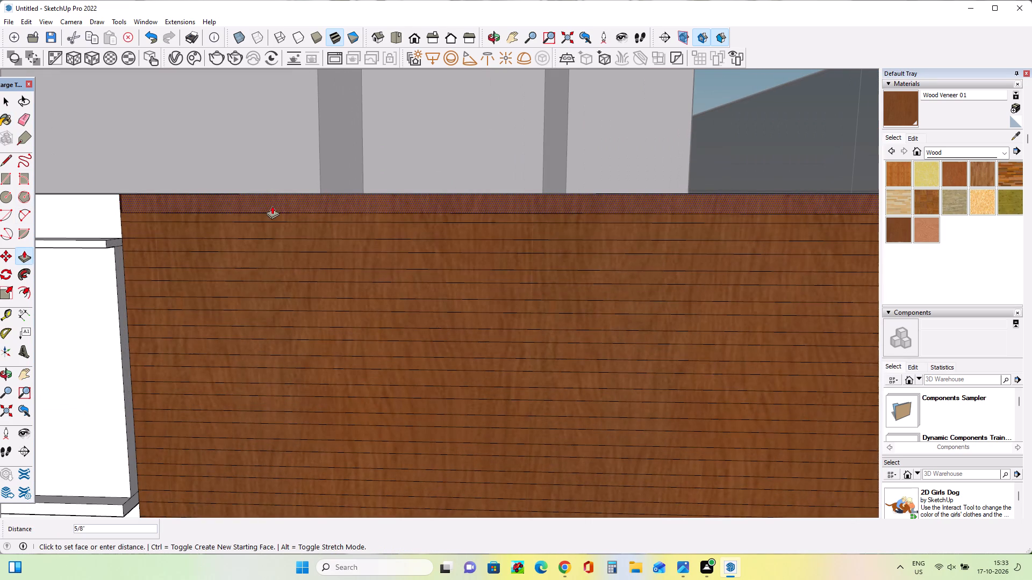
left_click(271, 211)
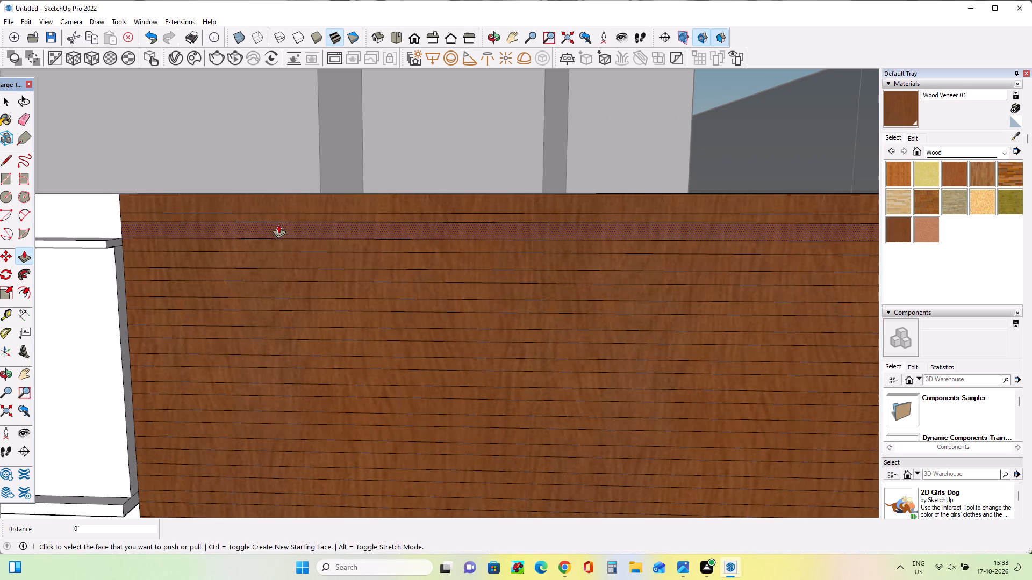
left_click(278, 224)
left_click(276, 206)
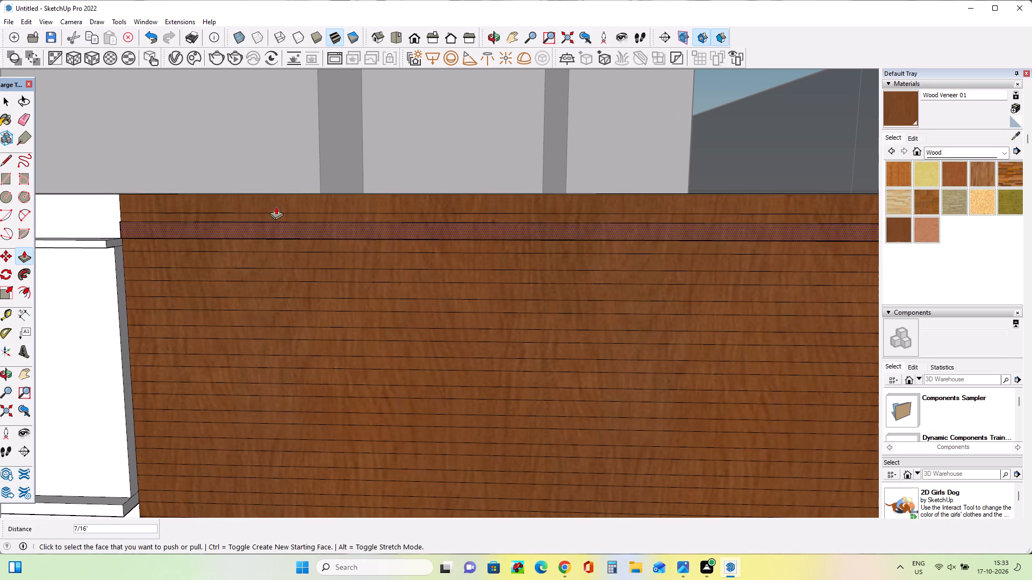
middle_click_drag(243, 284, 585, 278)
middle_click_drag(320, 247, 358, 301)
left_click(267, 202)
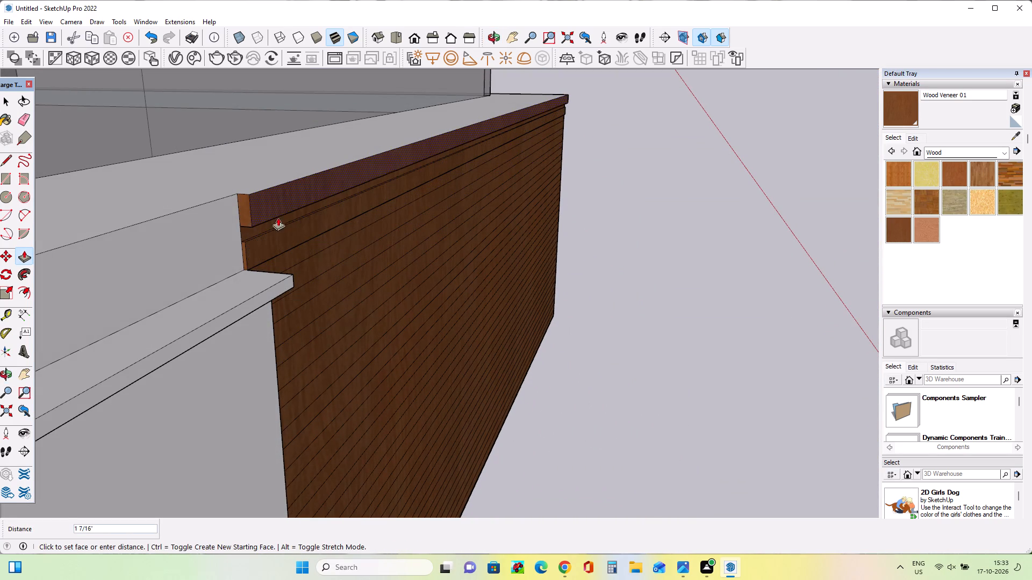
left_click(269, 238)
Use Push/Pull to recess the third wide wood band from the top of the balcony front by 7/16".
middle_click_drag(324, 292, 267, 267)
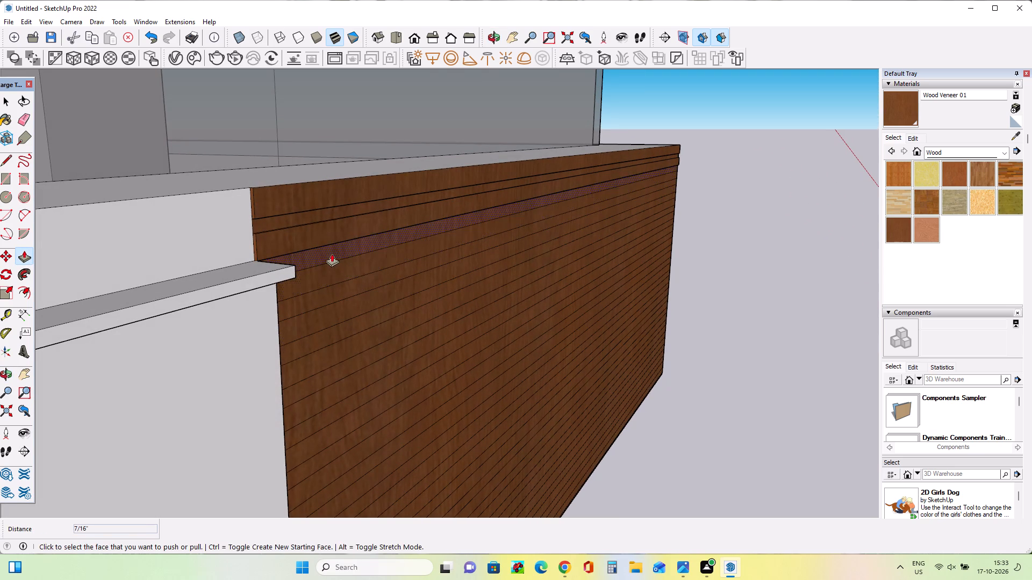
left_click(332, 253)
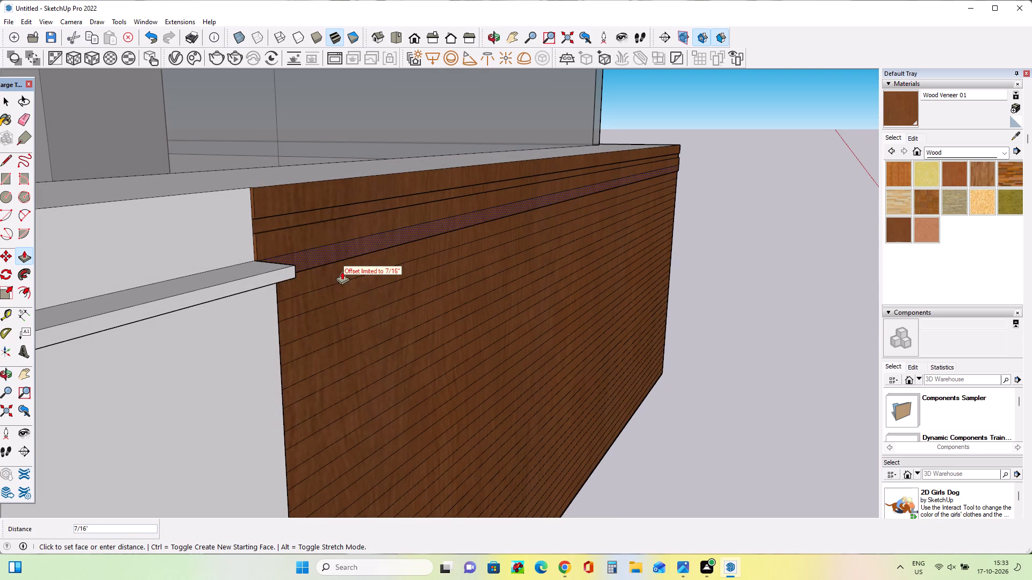
key("Escape")
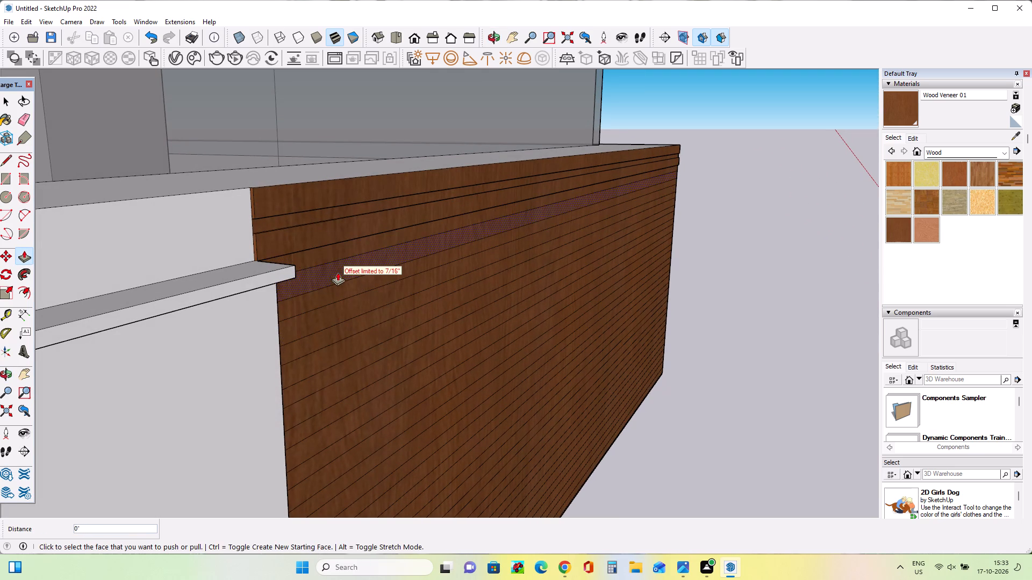
left_click(377, 260)
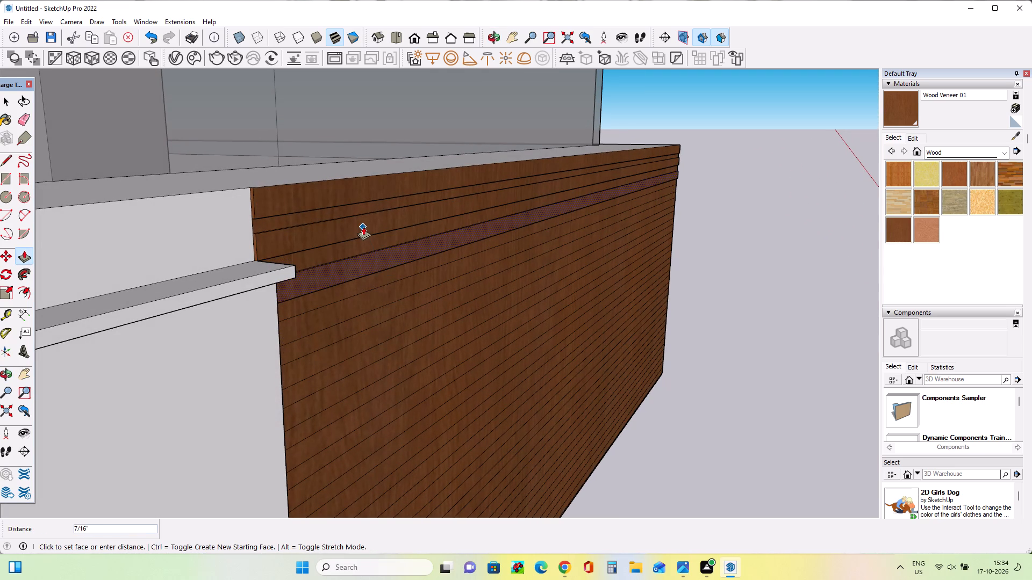
left_click(363, 227)
Recess the fourth wide wood band from the top with Push/Pull to match the depth of the recessed band above.
middle_click_drag(500, 324, 199, 327)
scroll(199, 327, "down", 10)
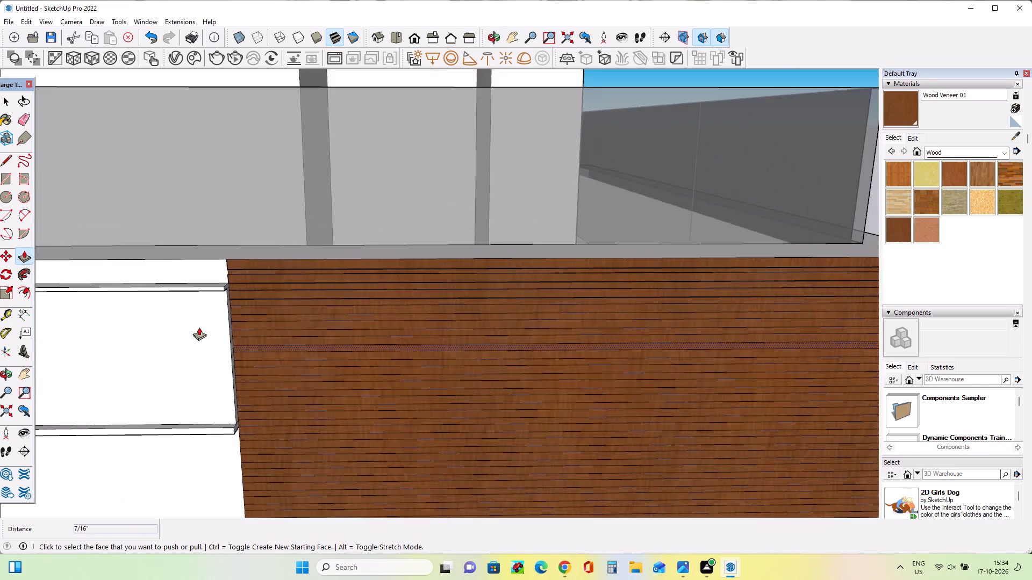
scroll(199, 327, "down", 10)
middle_click_drag(556, 345, 257, 383)
scroll(285, 324, "up", 6)
scroll(306, 301, "down", 1)
scroll(306, 301, "up", 16)
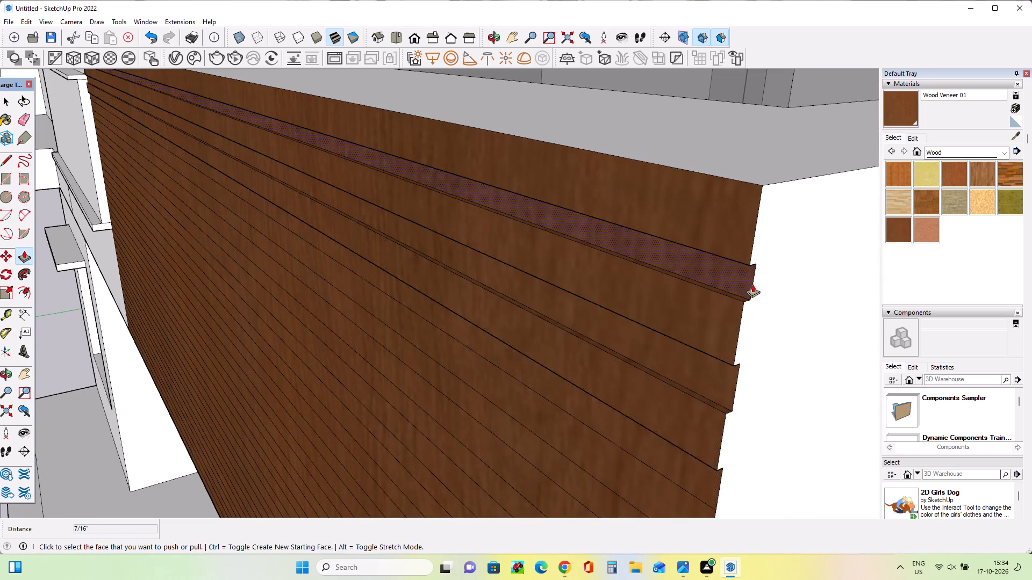
middle_click_drag(752, 285, 622, 271)
scroll(650, 325, "down", 3)
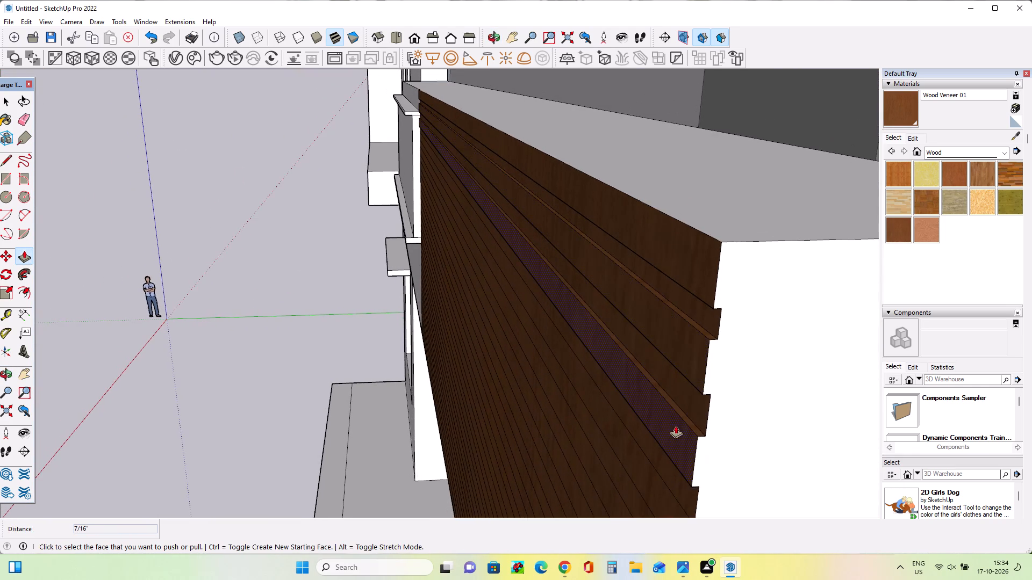
middle_click_drag(676, 425, 684, 367)
scroll(684, 367, "down", 13)
scroll(693, 513, "up", 8)
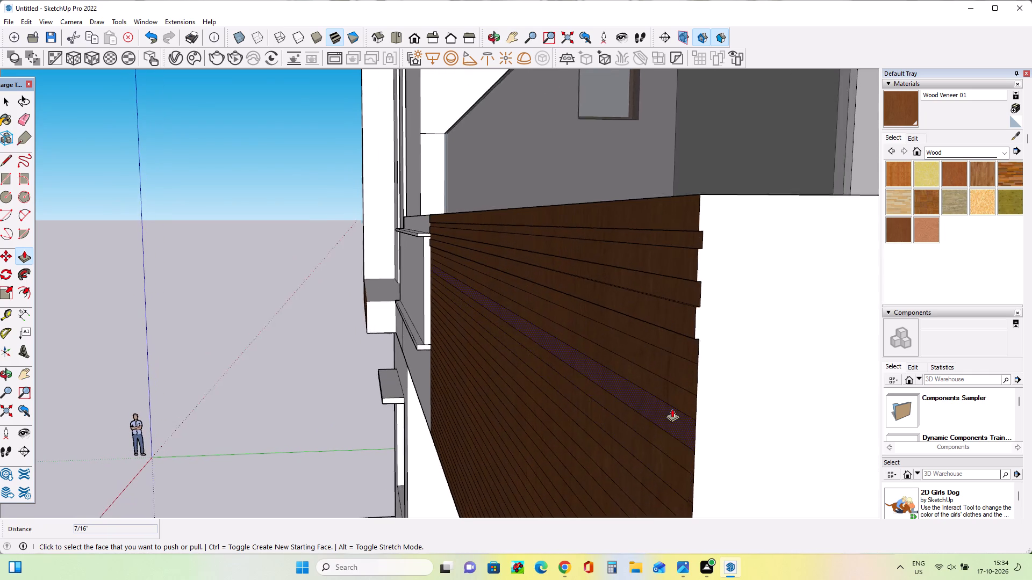
scroll(672, 409, "up", 2)
left_click(690, 342)
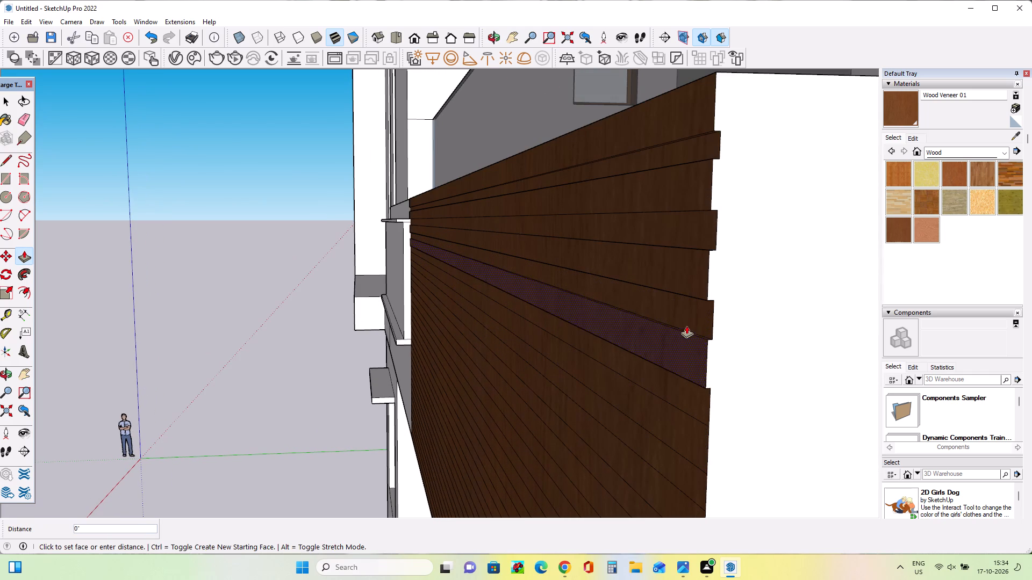
left_click(682, 278)
Recess the fifth and sixth wide wood bands by 7/16", leaving the strip between them projecting.
left_click(699, 437)
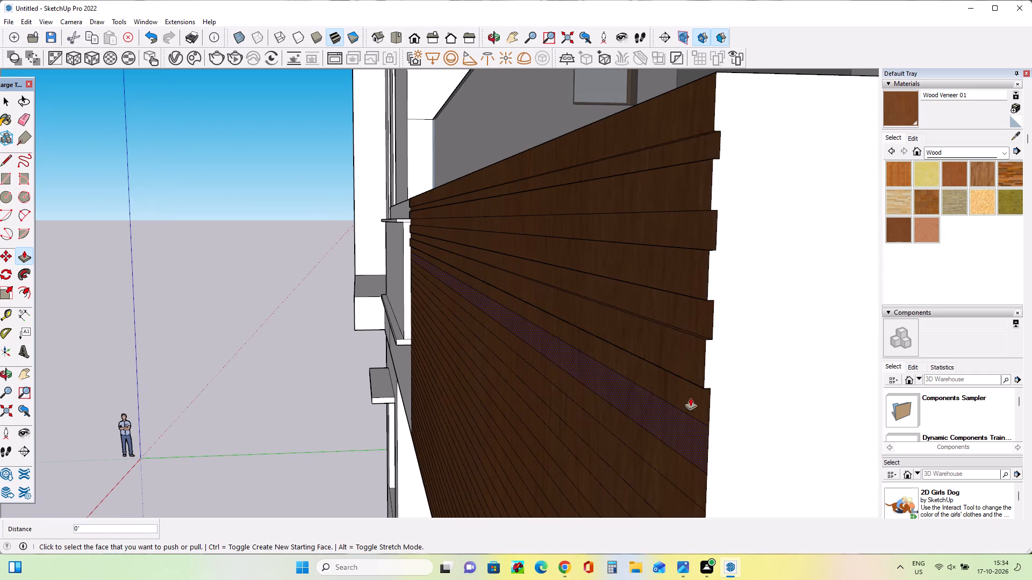
left_click(687, 429)
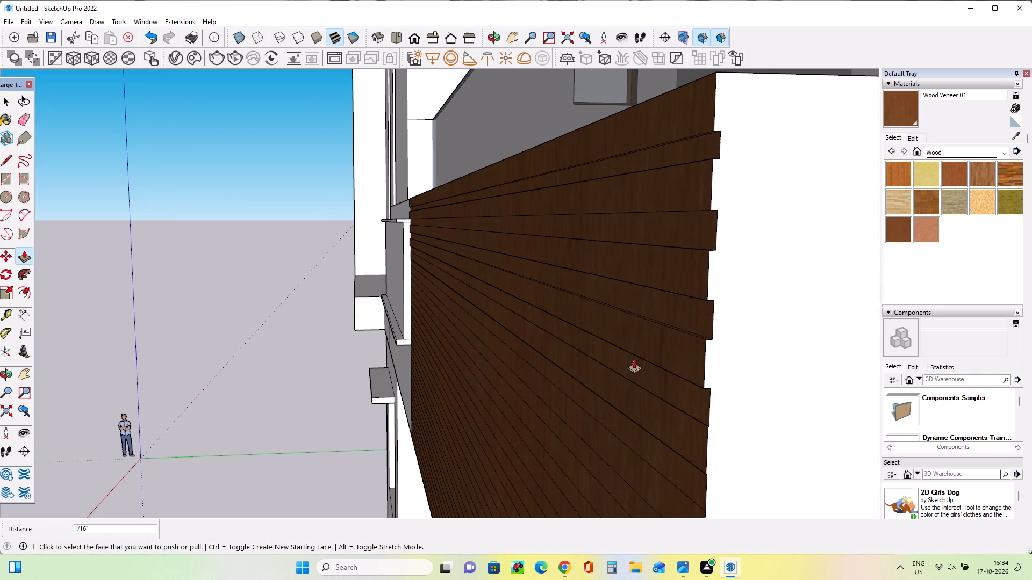
left_click(663, 427)
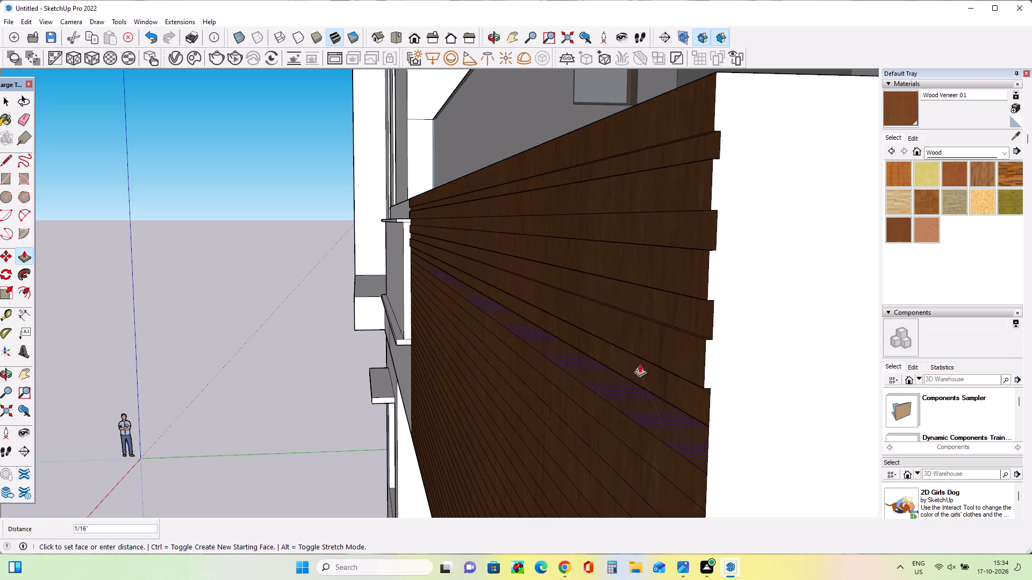
left_click(640, 350)
left_click(653, 480)
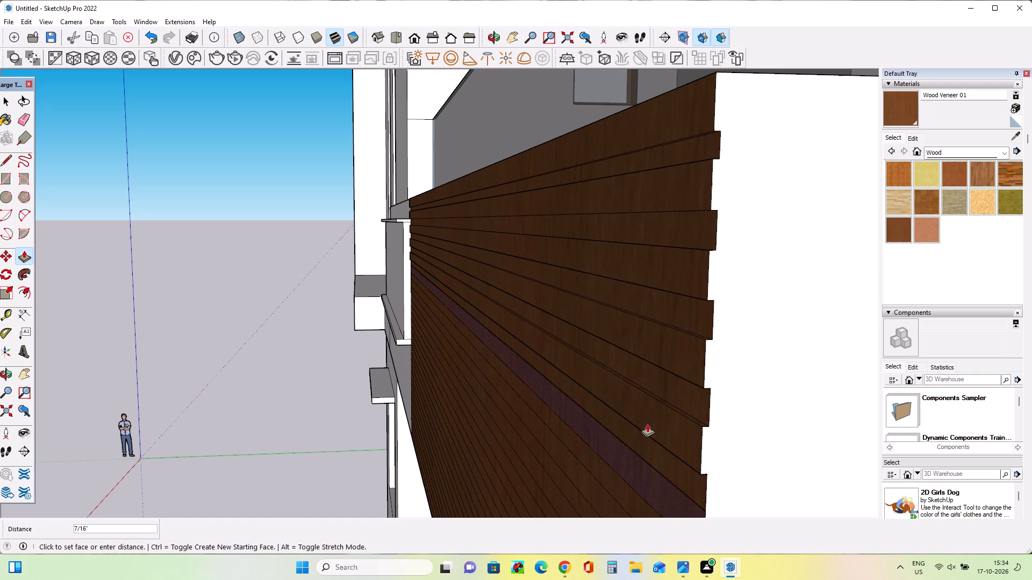
left_click(646, 409)
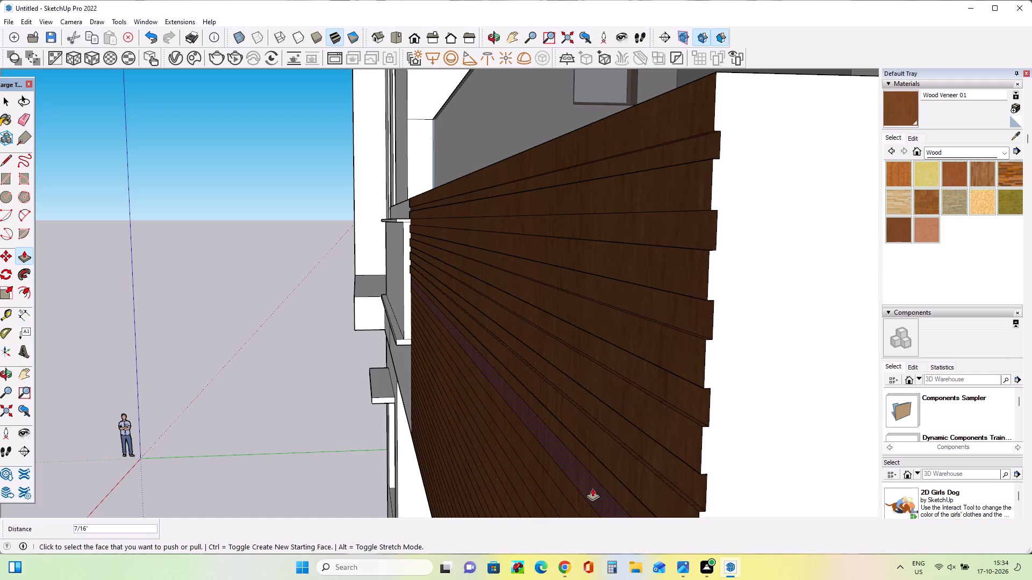
Push the seventh and eighth wide wood bands inward 7/16" to align with the recessed bands above.
scroll(574, 442, "down", 11)
scroll(585, 509, "up", 12)
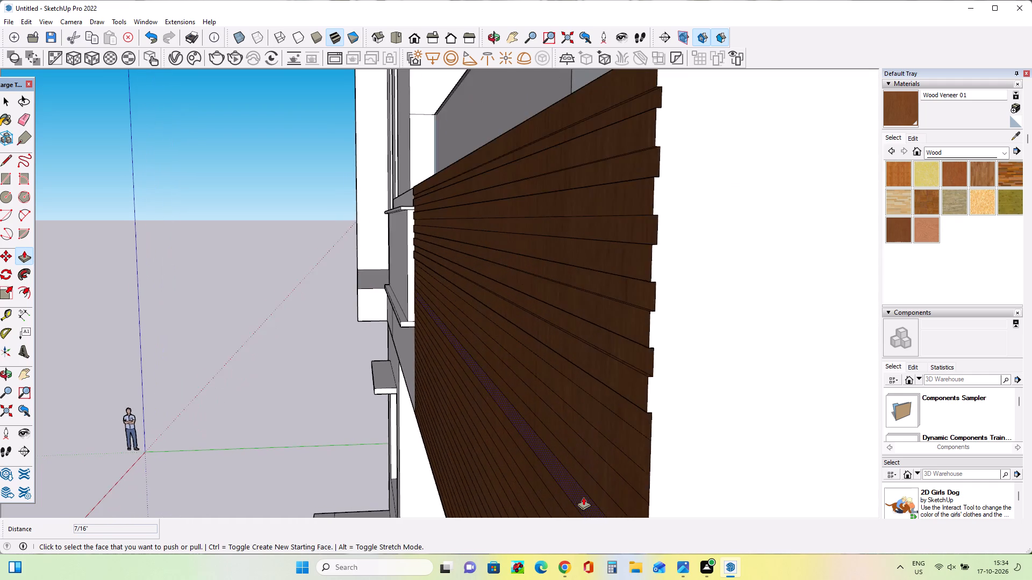
scroll(583, 497, "up", 4)
left_click(666, 351)
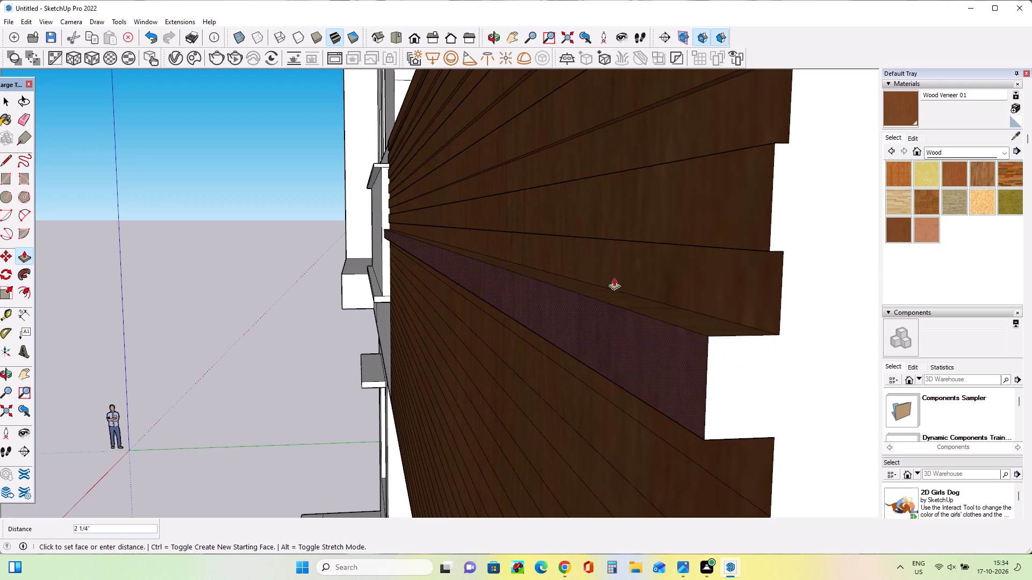
left_click(590, 214)
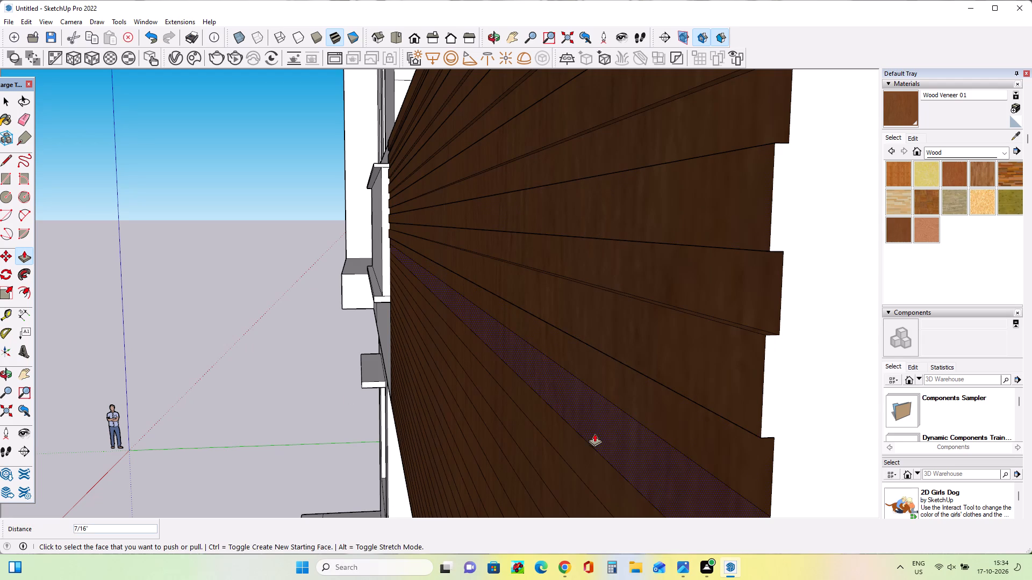
left_click(594, 433)
left_click(564, 383)
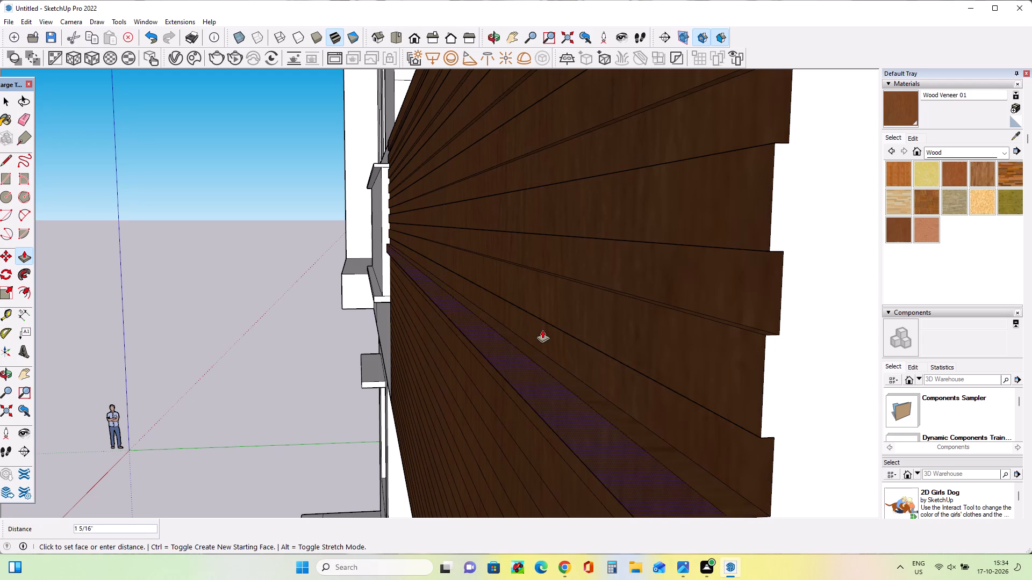
left_click(541, 311)
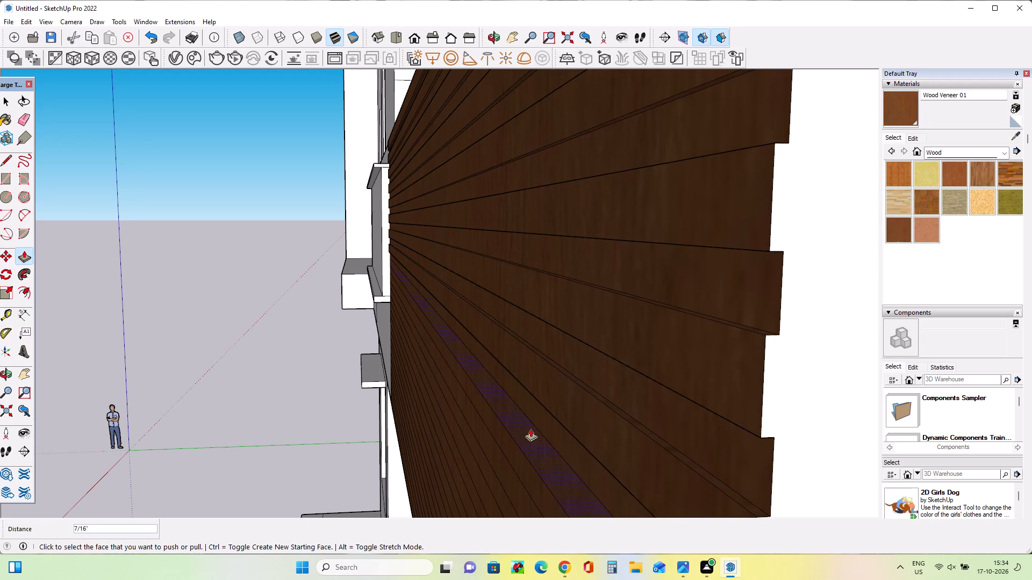
Push the next two alternate wood bands below inward 7/16", matching the bands already recessed.
left_click_drag(531, 429, 527, 423)
left_click(507, 403)
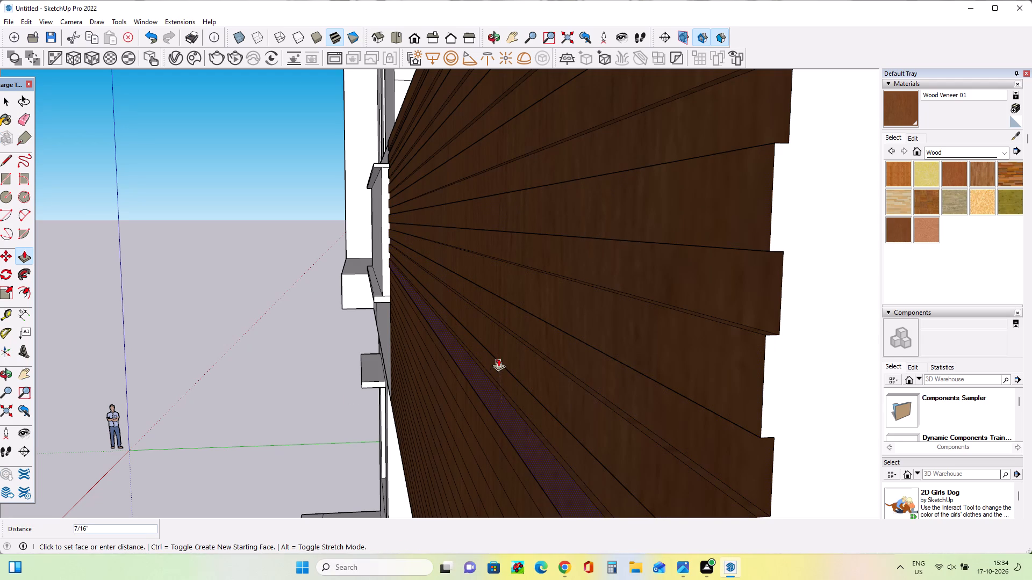
left_click(499, 355)
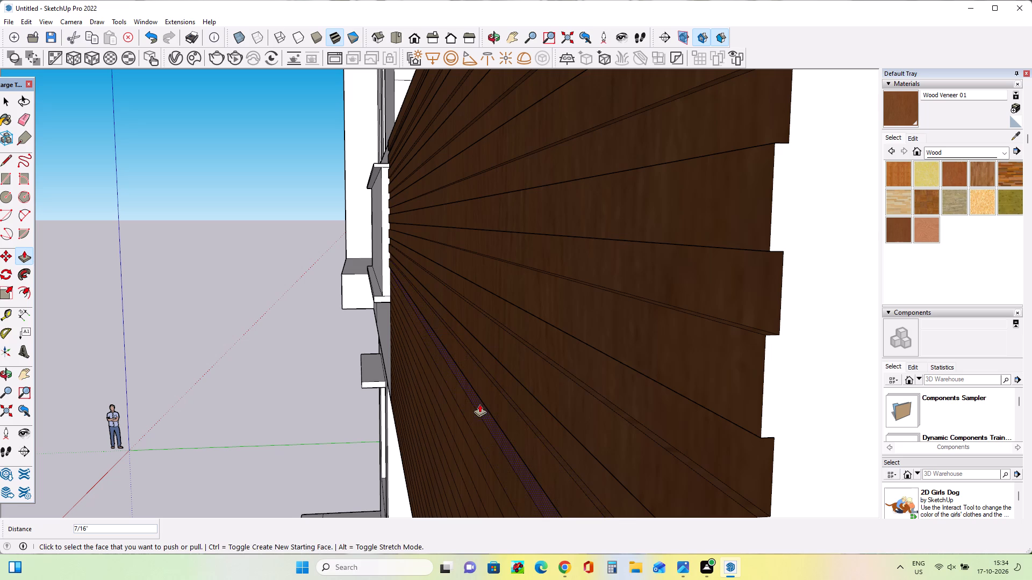
left_click(481, 425)
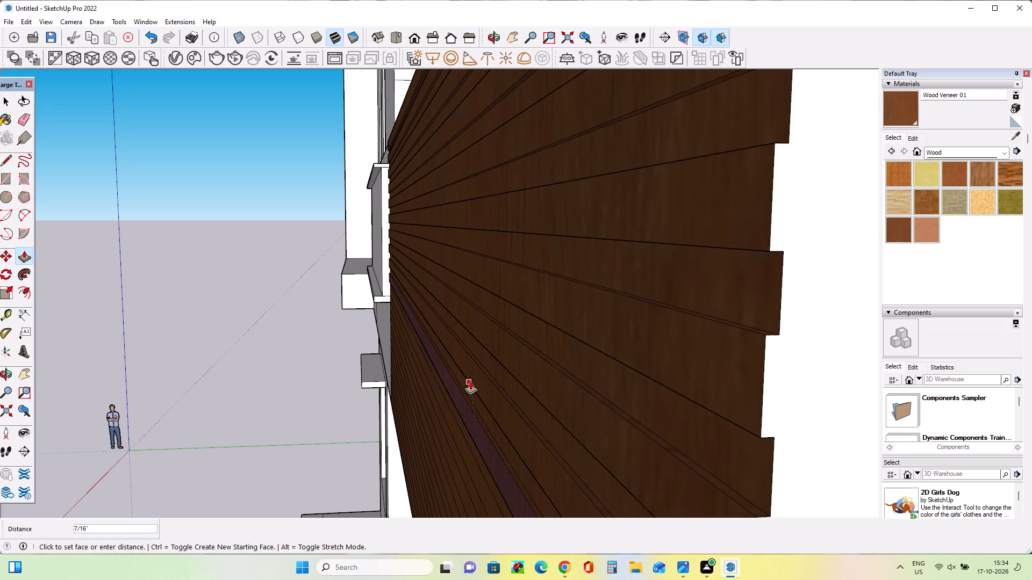
left_click(471, 380)
Recess two more alternate wood bands by 7/16" around the middle of the balcony front, continuing the projecting-strip pattern downward.
scroll(410, 378, "down", 4)
middle_click_drag(413, 376, 543, 297)
scroll(543, 297, "down", 8)
middle_click_drag(648, 296, 629, 347)
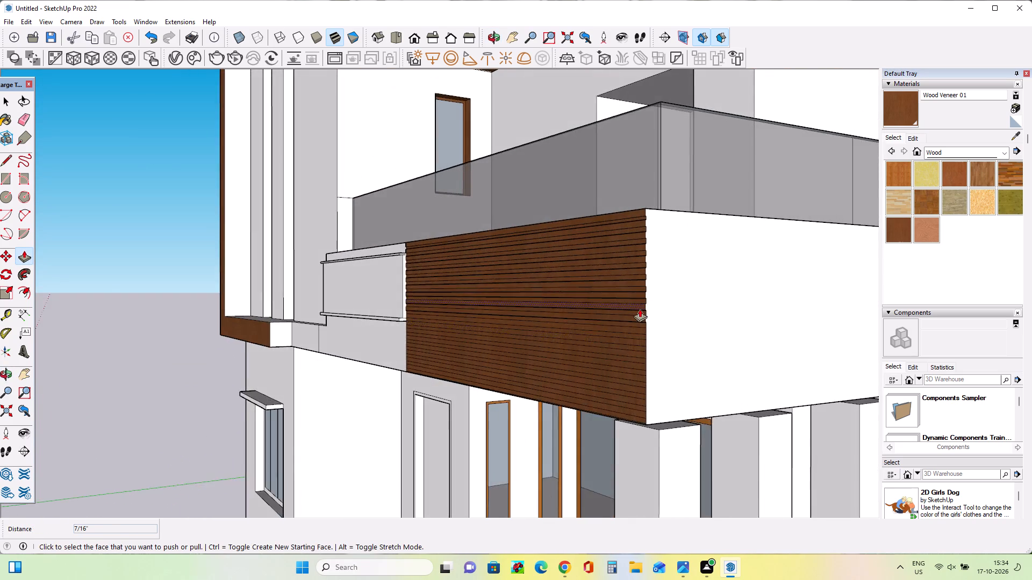
scroll(640, 309, "up", 14)
left_click(643, 338)
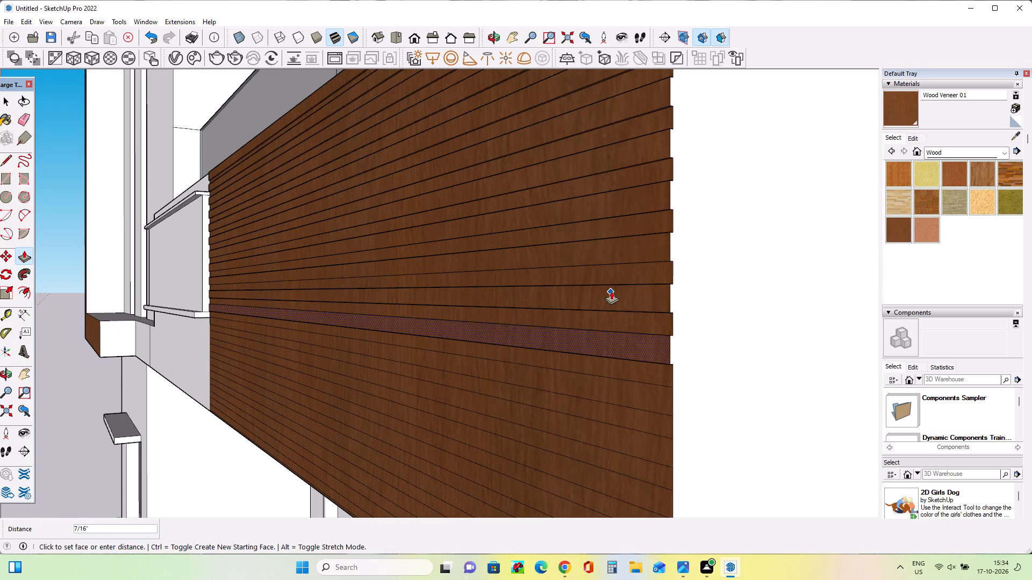
left_click(611, 291)
left_click(645, 387)
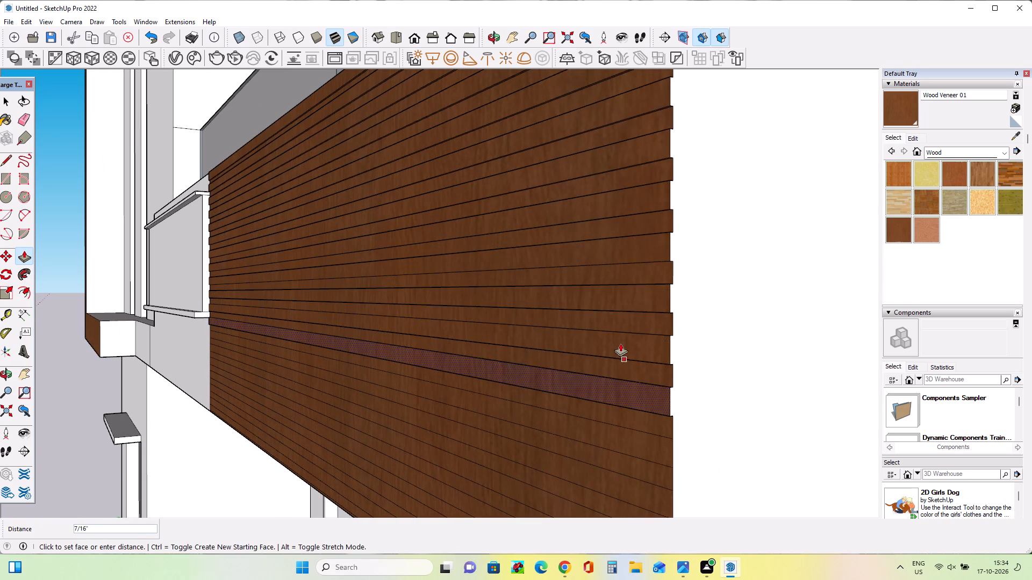
left_click(619, 337)
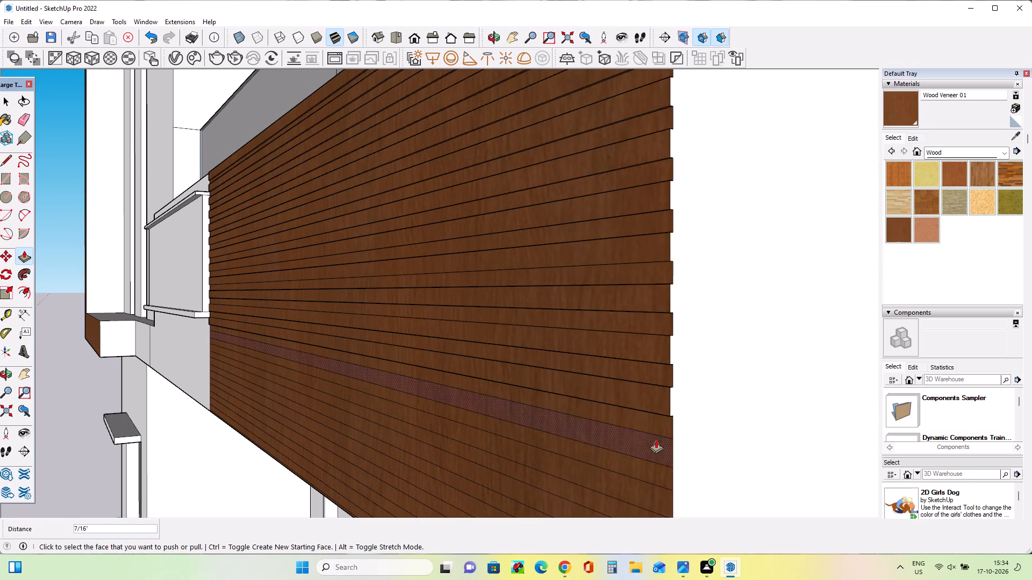
Recess the next three alternate wood bands on the lower part of the balcony front by 7/16".
left_click(656, 440)
left_click(626, 392)
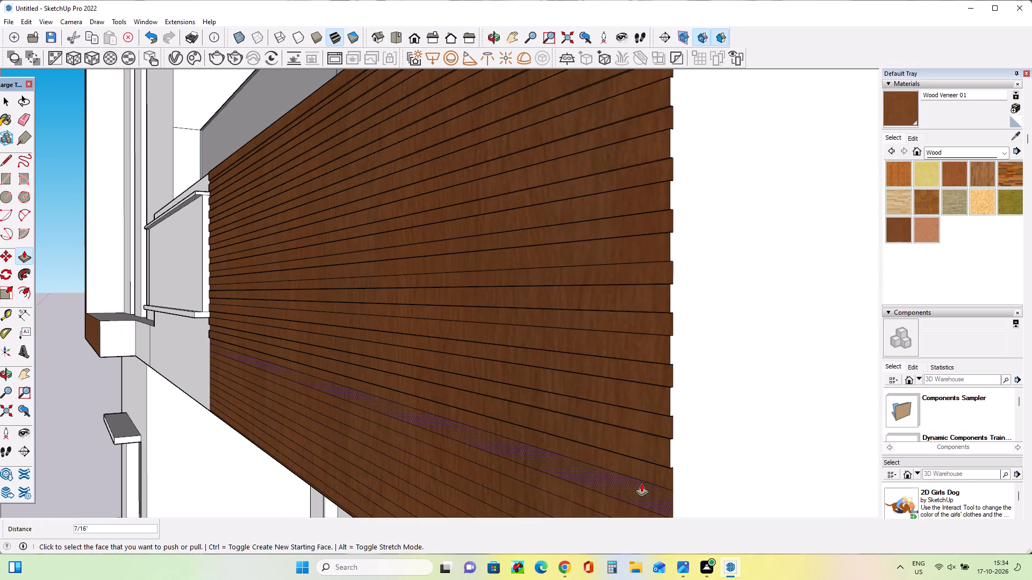
left_click(642, 488)
left_click(617, 441)
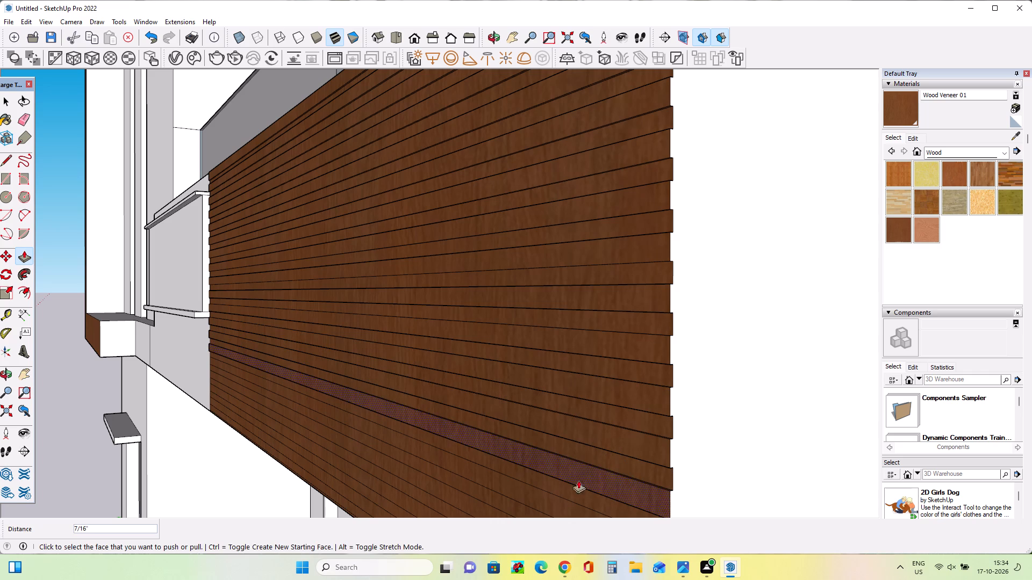
left_click(561, 501)
left_click(544, 460)
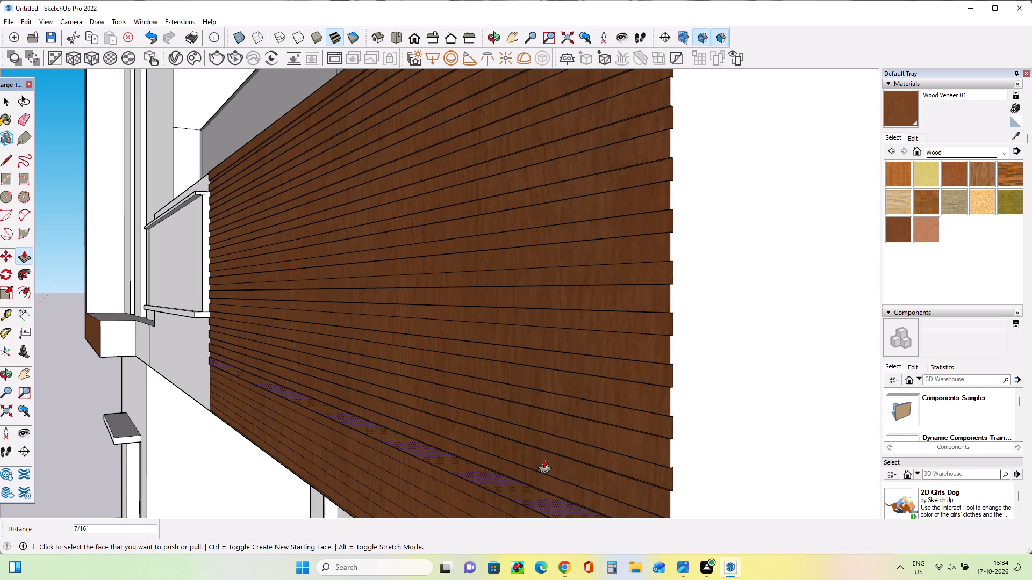
Recess the last three alternate wood bands by 7/16" down to the balcony front's bottom edge.
scroll(455, 392, "down", 13)
scroll(475, 461, "up", 7)
scroll(476, 461, "down", 1)
scroll(476, 461, "up", 3)
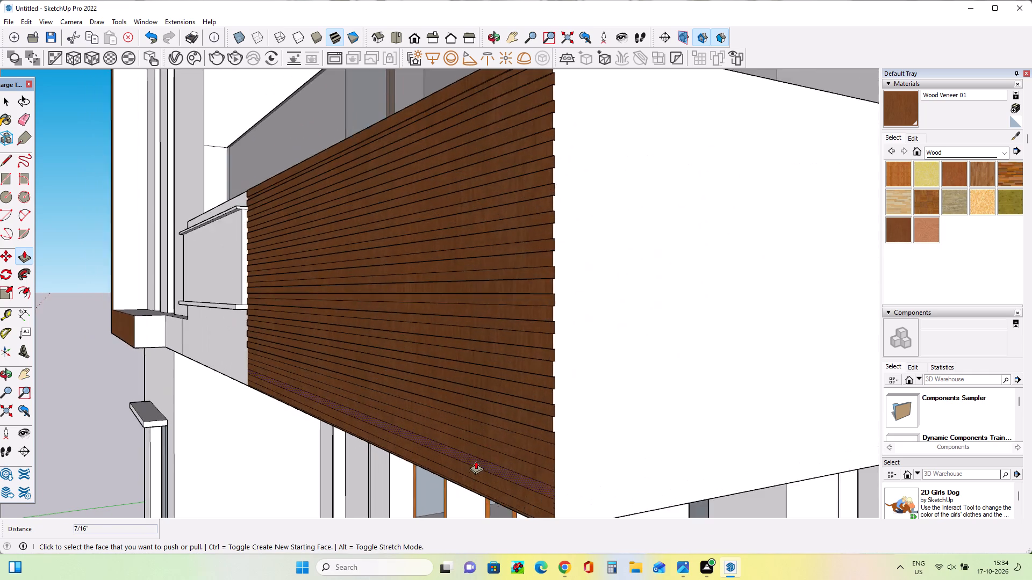
scroll(476, 461, "up", 10)
left_click(575, 416)
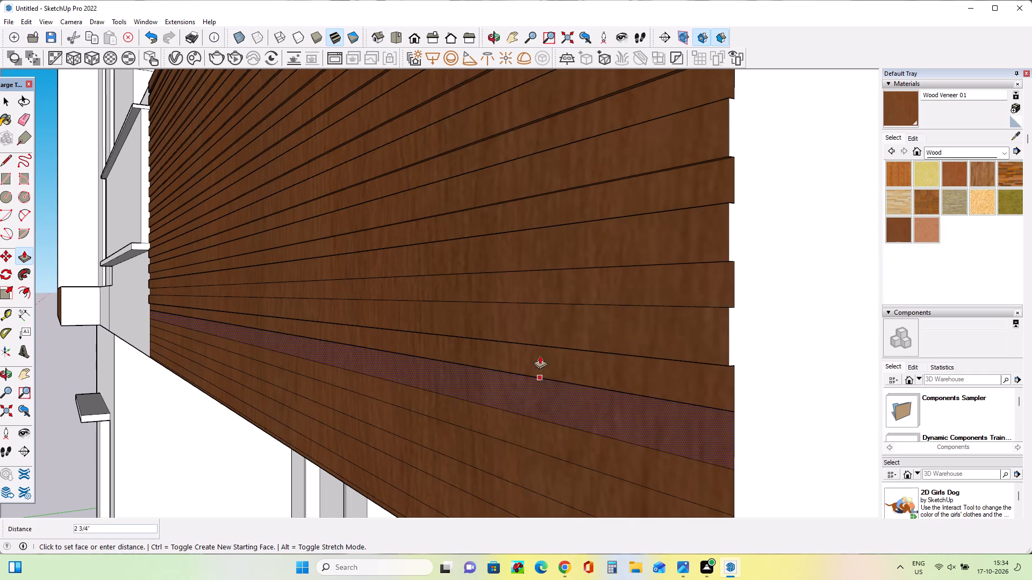
left_click(540, 330)
left_click(580, 481)
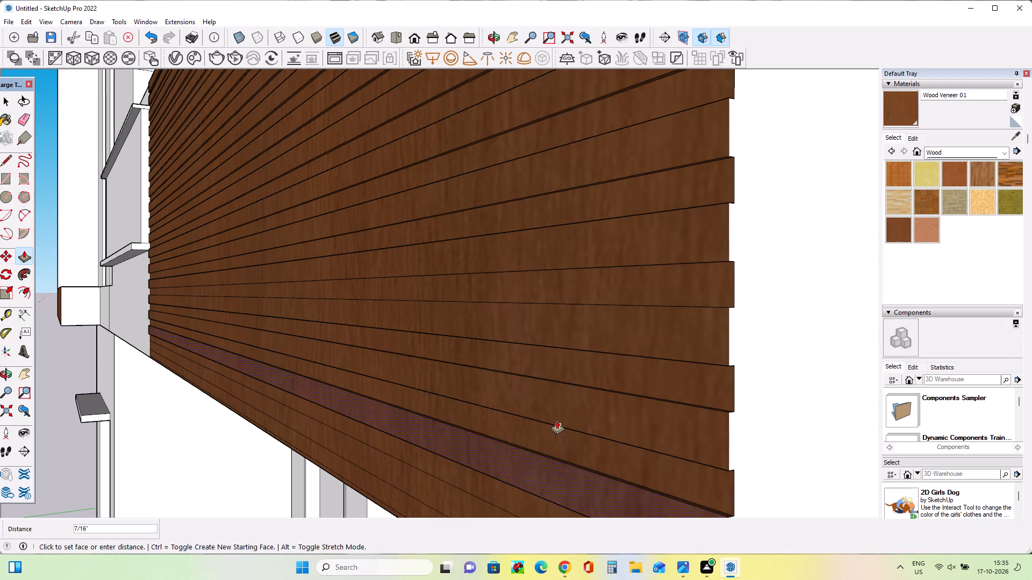
left_click(558, 410)
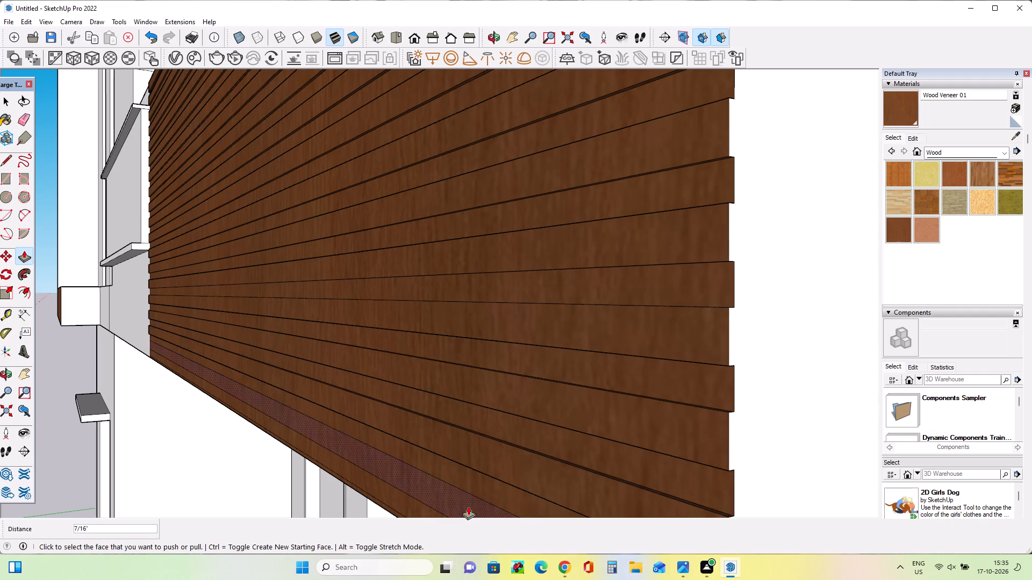
left_click(468, 506)
left_click(454, 445)
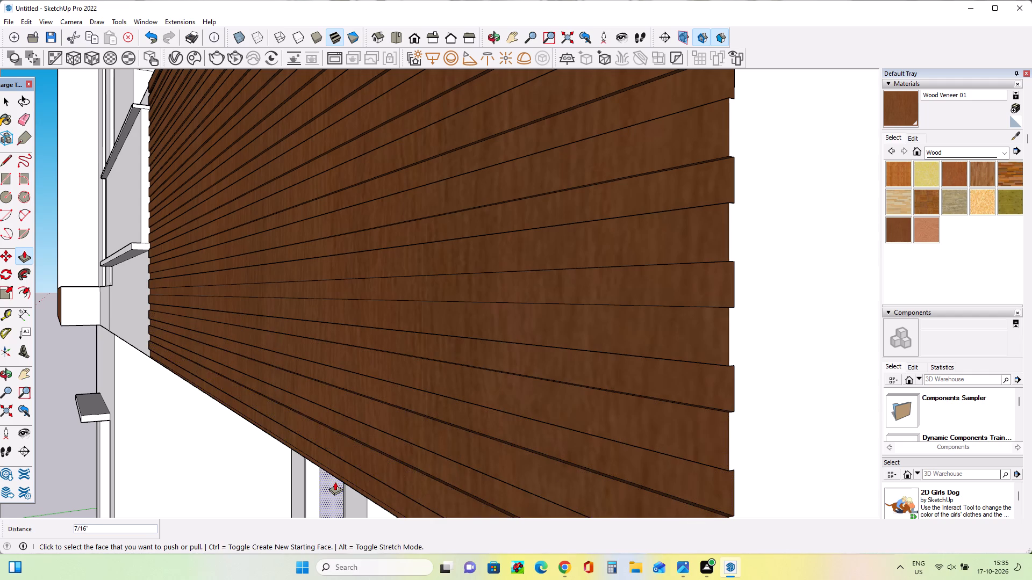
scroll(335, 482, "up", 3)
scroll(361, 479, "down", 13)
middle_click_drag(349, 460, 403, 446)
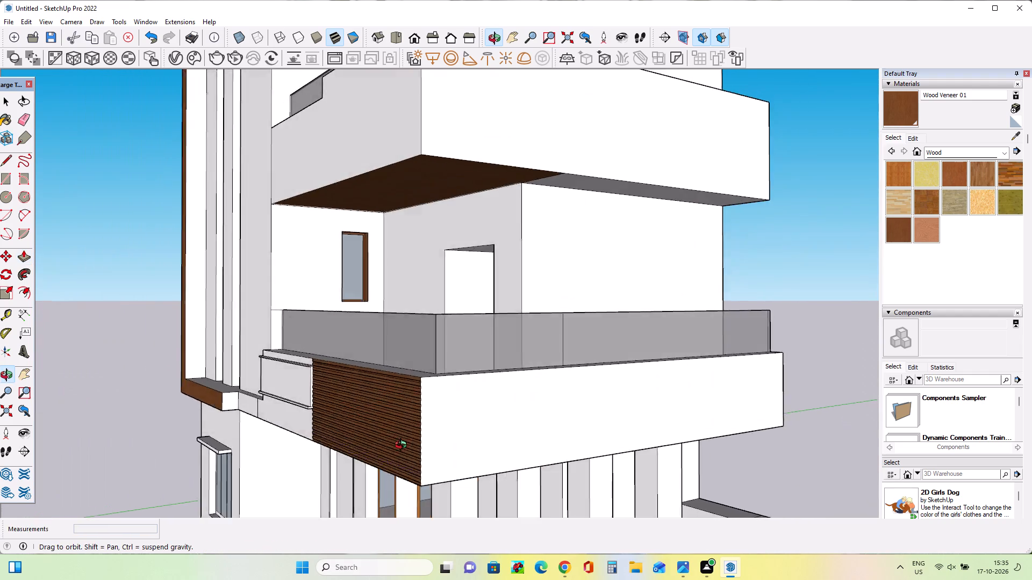
Examine the wood-strip balcony front from several angles and compare the whole facade with the reference photo.
middle_click_drag(403, 446, 520, 465)
scroll(474, 448, "up", 3)
middle_click_drag(474, 451, 480, 465)
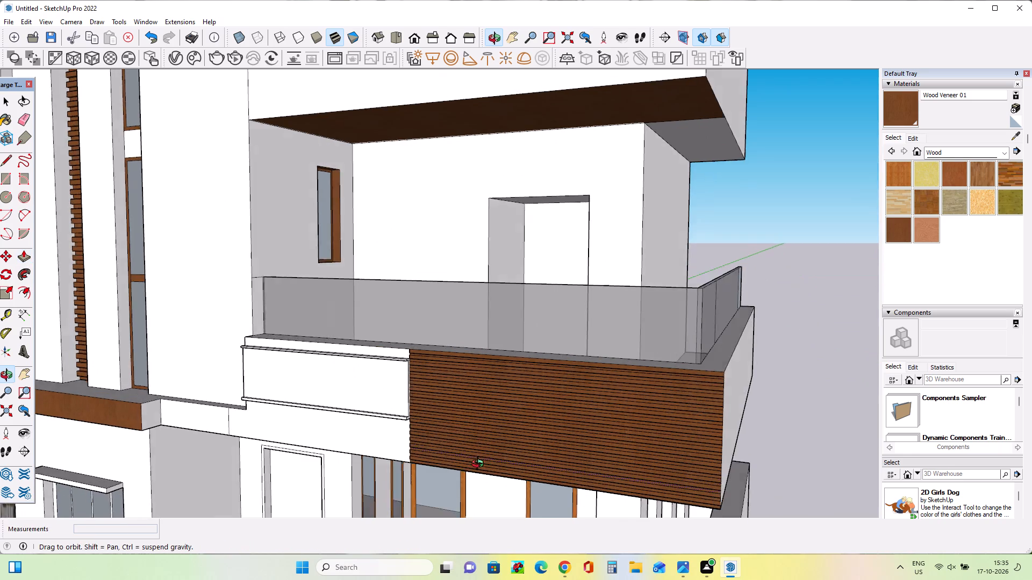
middle_click_drag(480, 465, 557, 473)
scroll(556, 469, "up", 1)
scroll(555, 465, "down", 12)
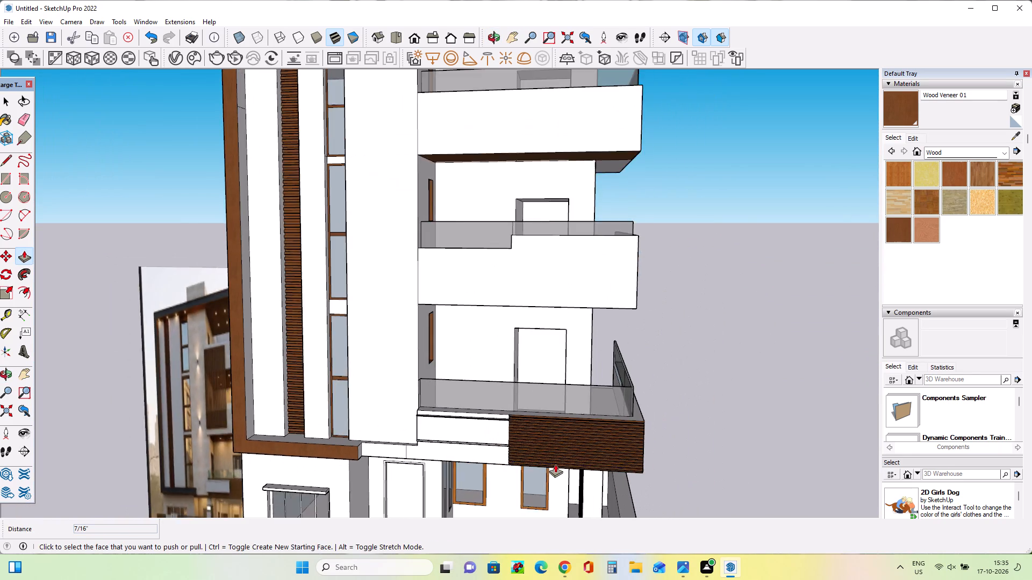
scroll(479, 477, "up", 2)
middle_click_drag(483, 475, 569, 418)
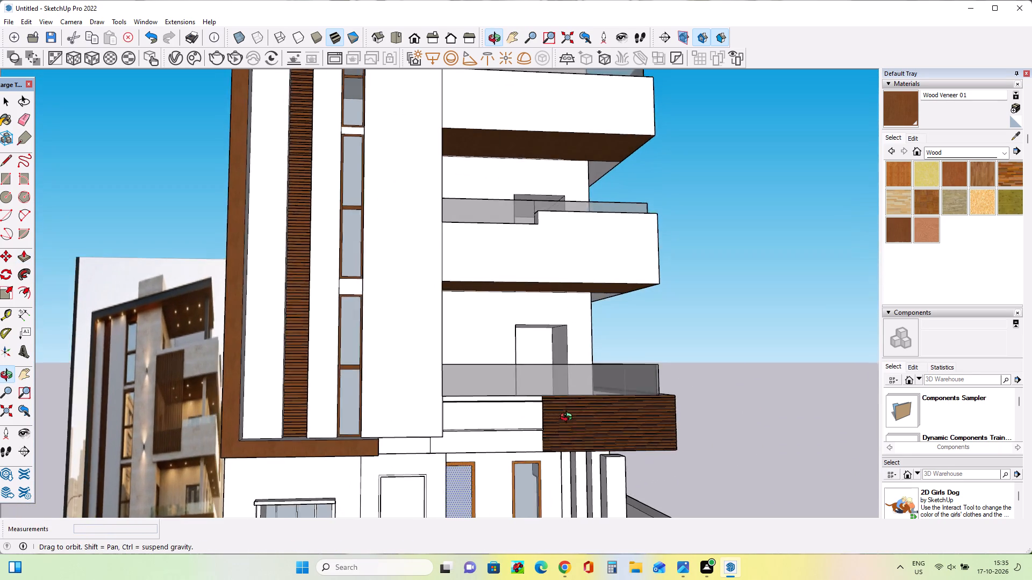
middle_click_drag(569, 418, 579, 421)
scroll(439, 459, "down", 9)
scroll(400, 475, "up", 4)
scroll(322, 495, "up", 9)
scroll(322, 489, "down", 11)
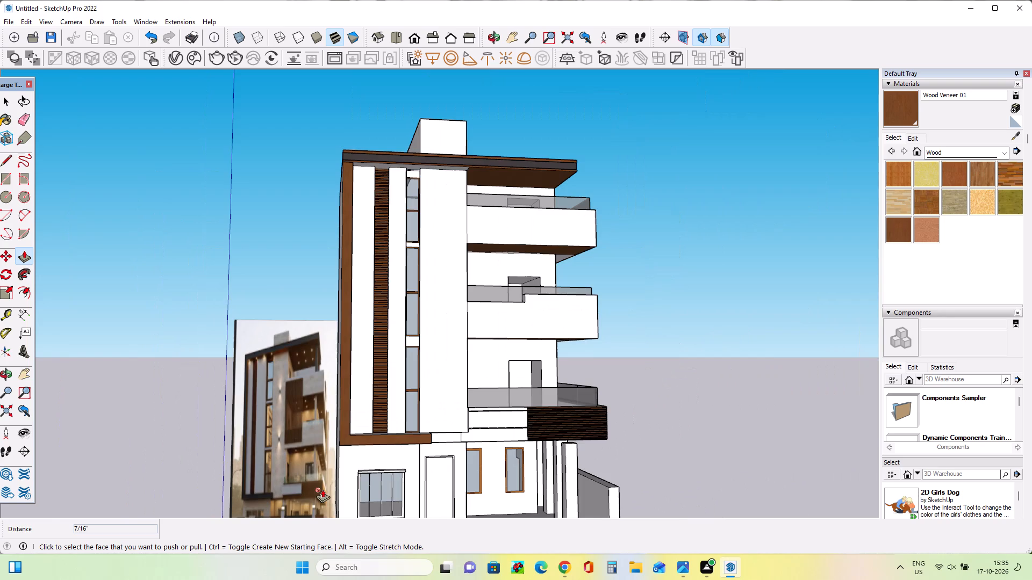
middle_click_drag(587, 437, 543, 449)
scroll(543, 448, "up", 6)
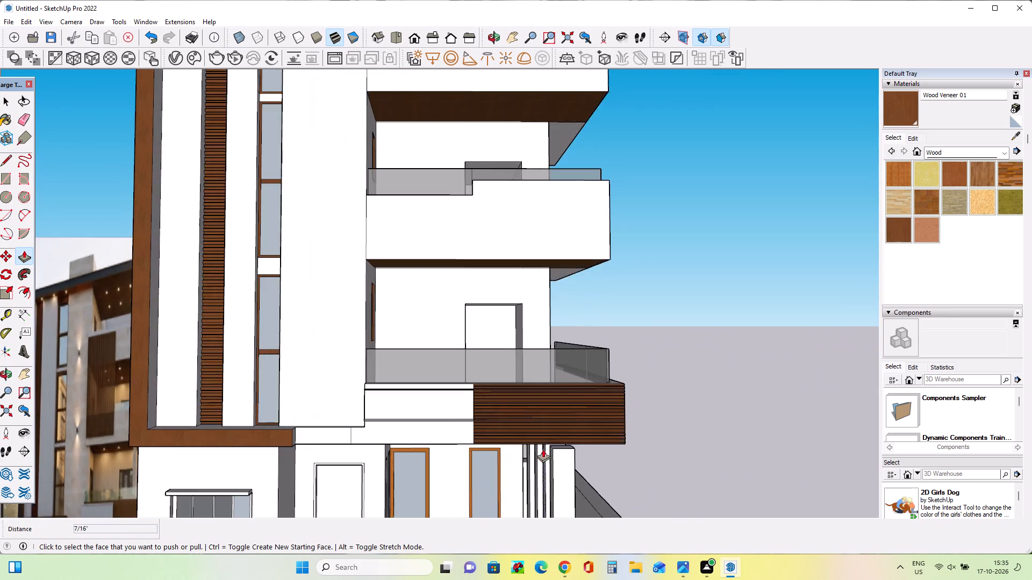
scroll(543, 449, "down", 8)
left_click(24, 379)
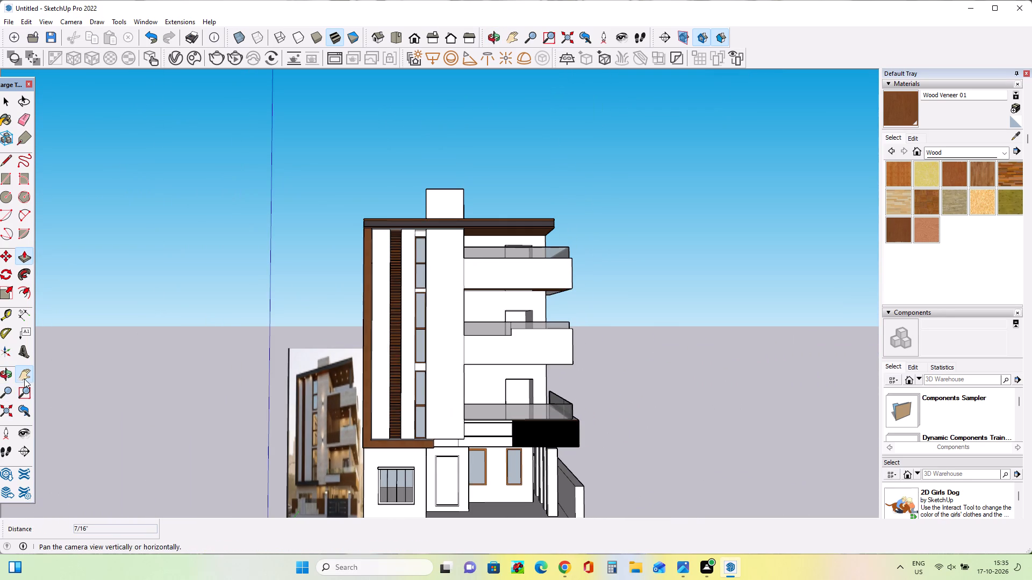
left_click_drag(328, 376, 296, 295)
scroll(400, 281, "up", 3)
left_click_drag(402, 315, 402, 324)
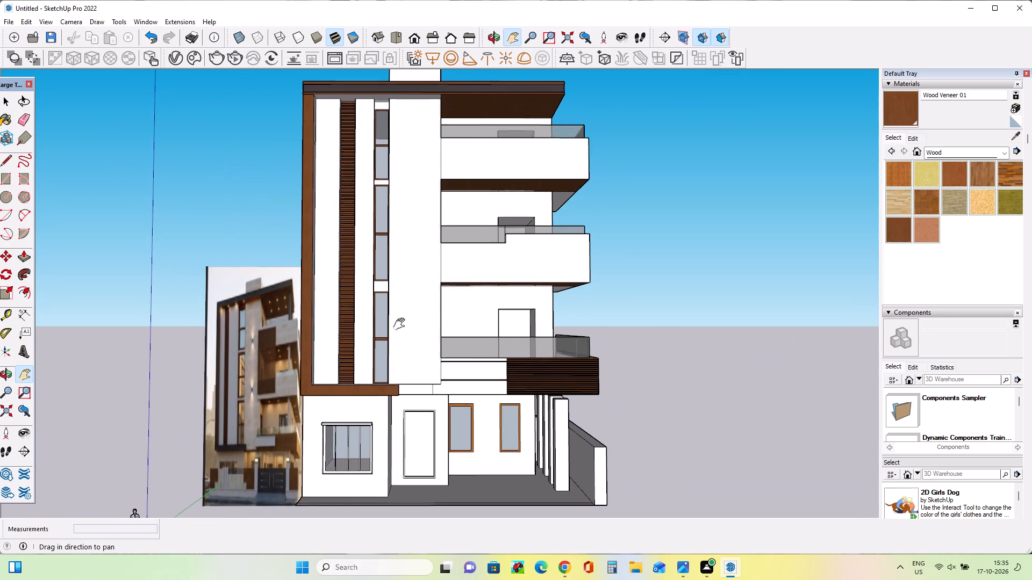
left_click_drag(402, 324, 402, 325)
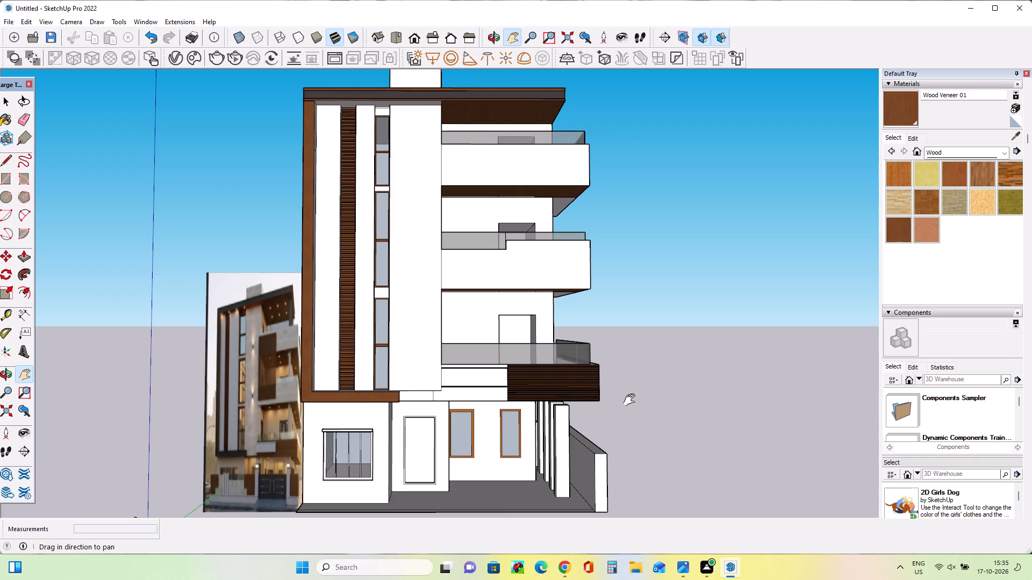
Draw a rectangle about 49' 3 3/4" by 3 9/16" along the top edge of the first-floor balcony's plain long side face.
scroll(607, 385, "up", 1)
middle_click_drag(607, 385, 507, 409)
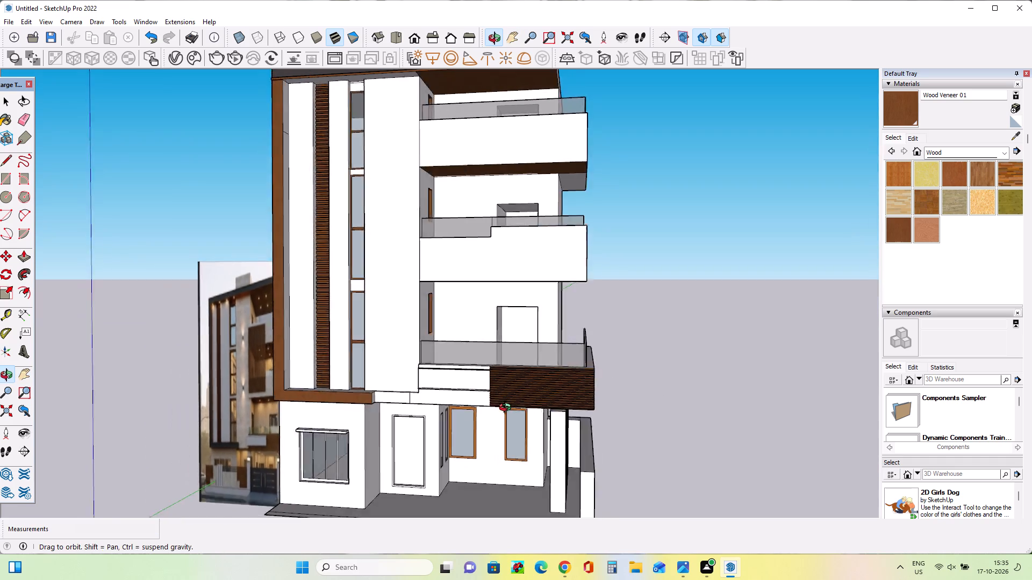
middle_click_drag(507, 409, 311, 439)
scroll(521, 421, "up", 6)
scroll(532, 428, "down", 1)
scroll(532, 428, "up", 3)
scroll(536, 439, "down", 1)
scroll(536, 439, "up", 1)
scroll(536, 439, "down", 1)
scroll(536, 439, "up", 6)
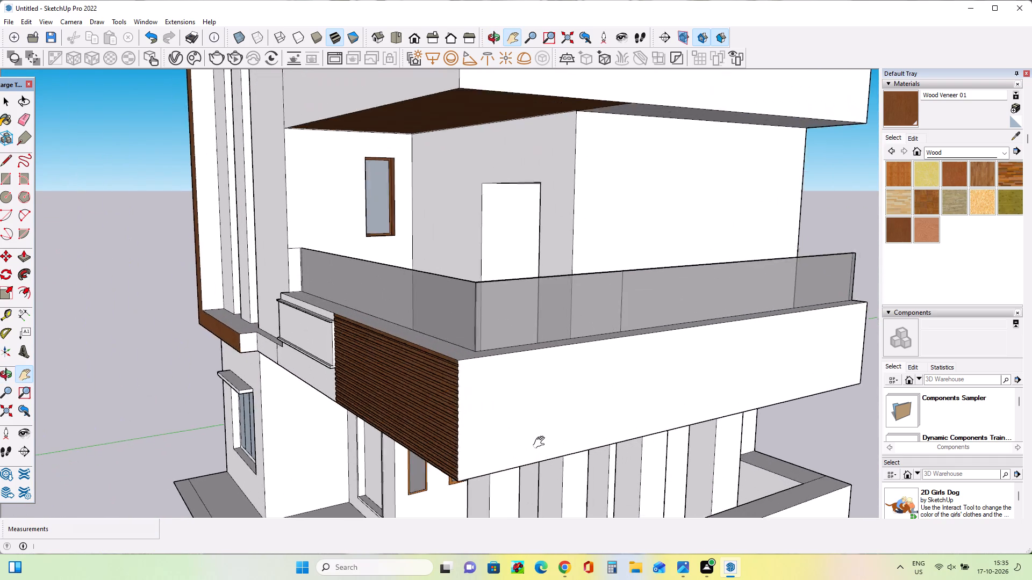
scroll(541, 443, "up", 6)
middle_click_drag(537, 444, 514, 448)
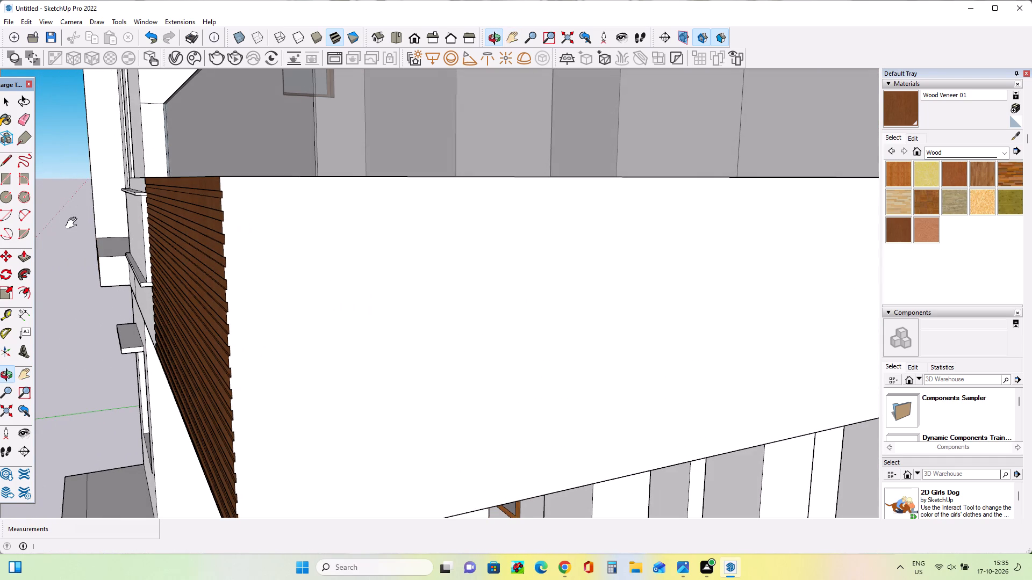
left_click(6, 179)
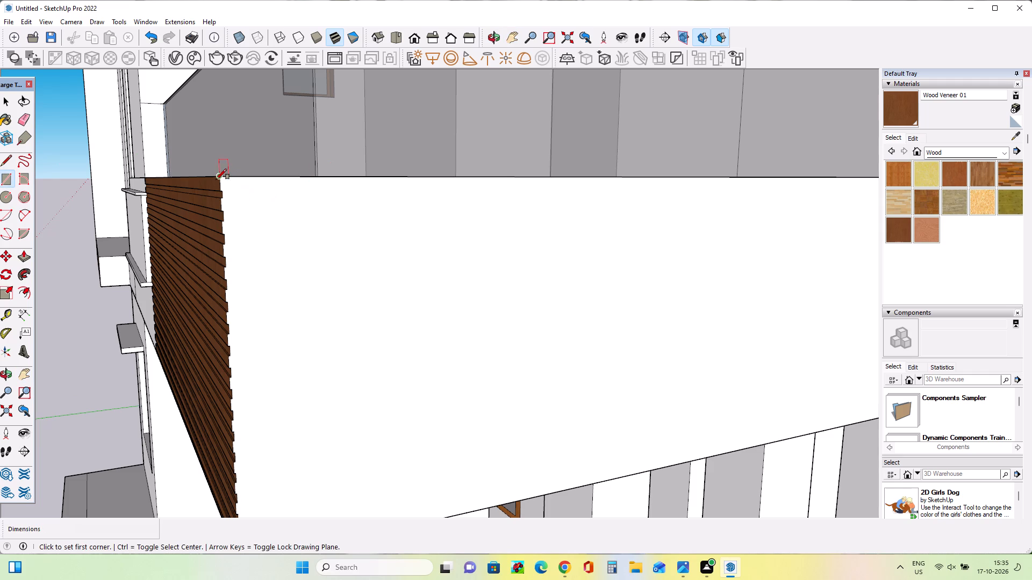
left_click(216, 179)
left_click(219, 191)
scroll(316, 193, "down", 7)
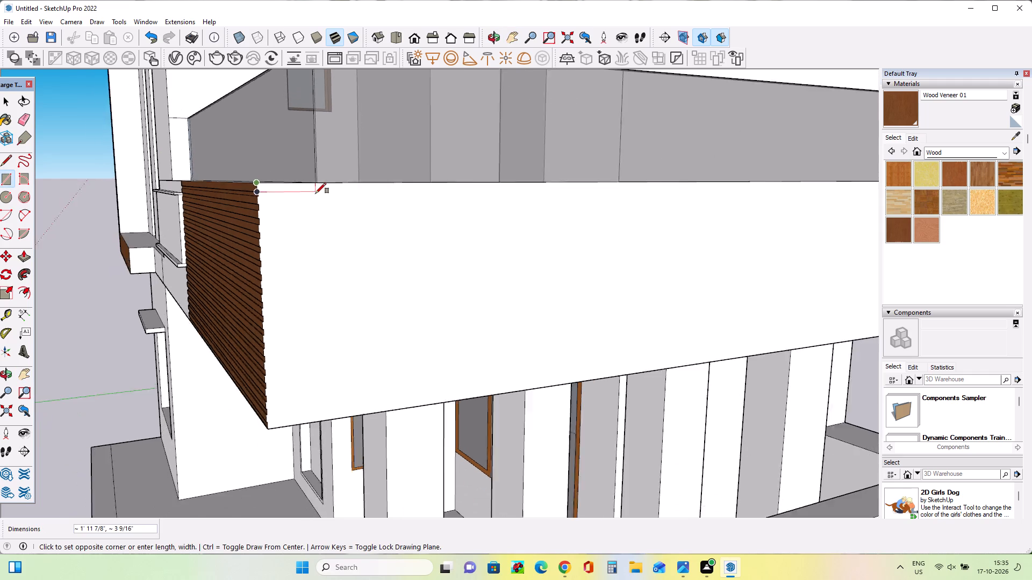
scroll(316, 193, "down", 1)
scroll(712, 197, "down", 8)
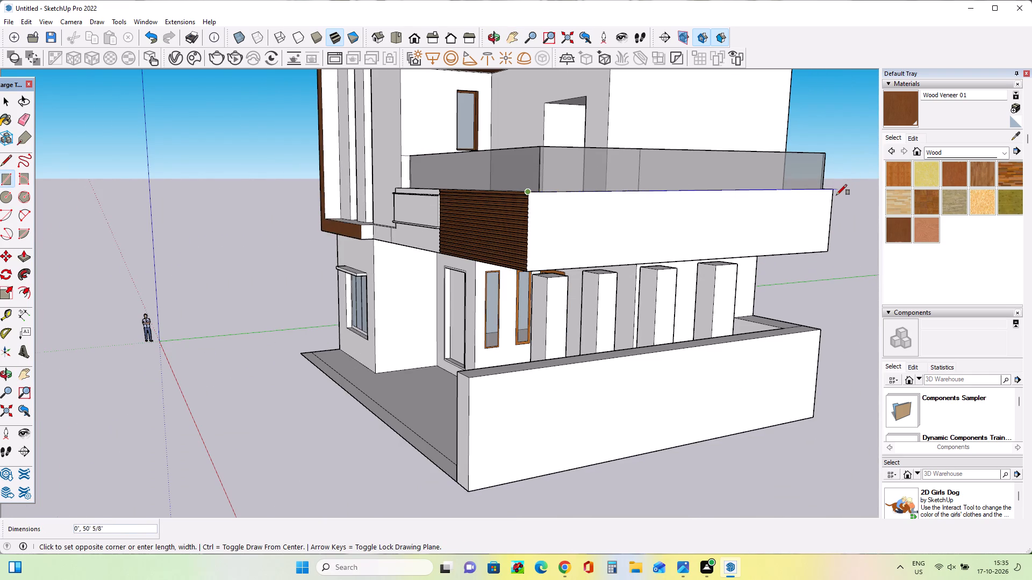
scroll(836, 195, "up", 7)
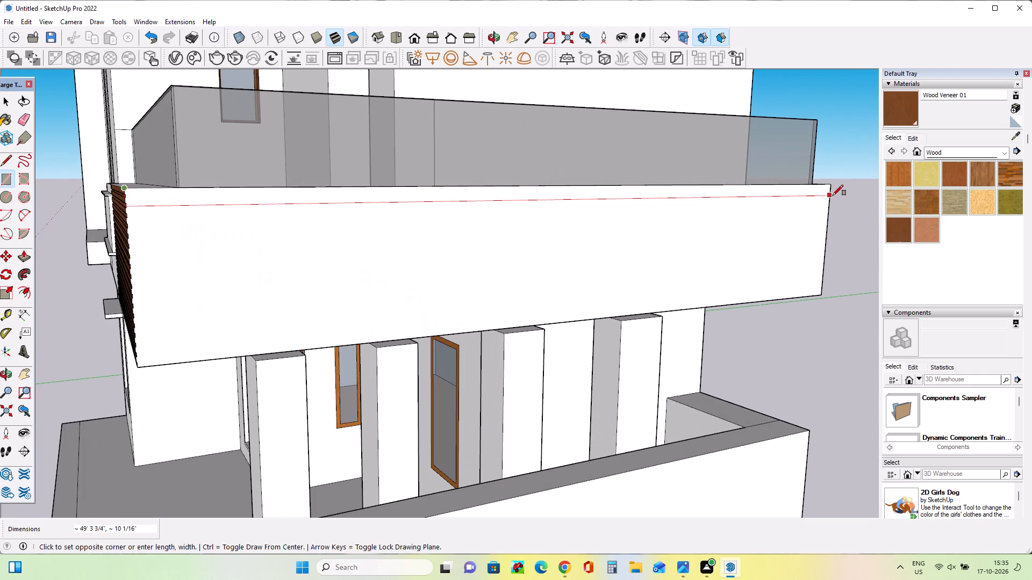
left_click(832, 194)
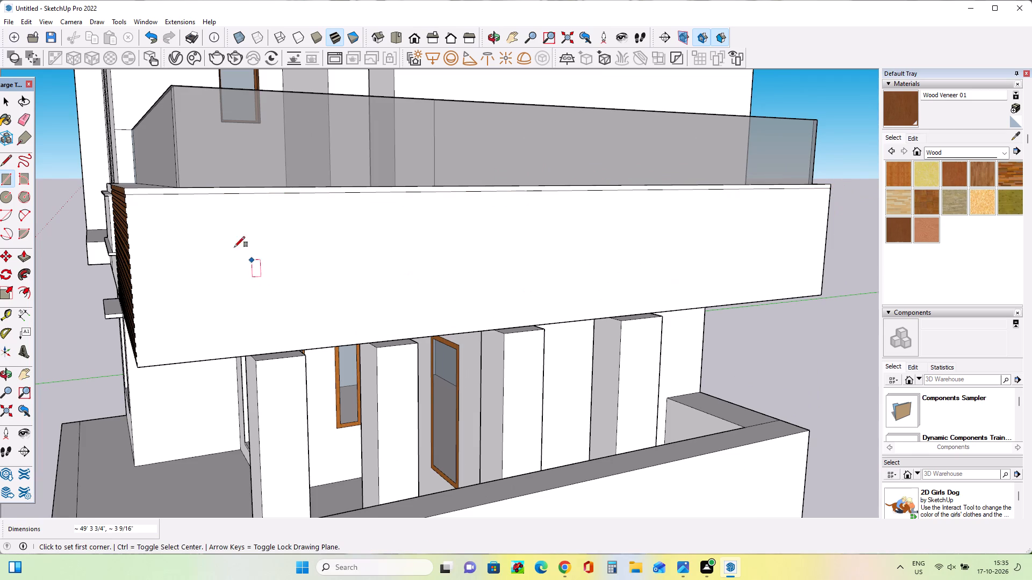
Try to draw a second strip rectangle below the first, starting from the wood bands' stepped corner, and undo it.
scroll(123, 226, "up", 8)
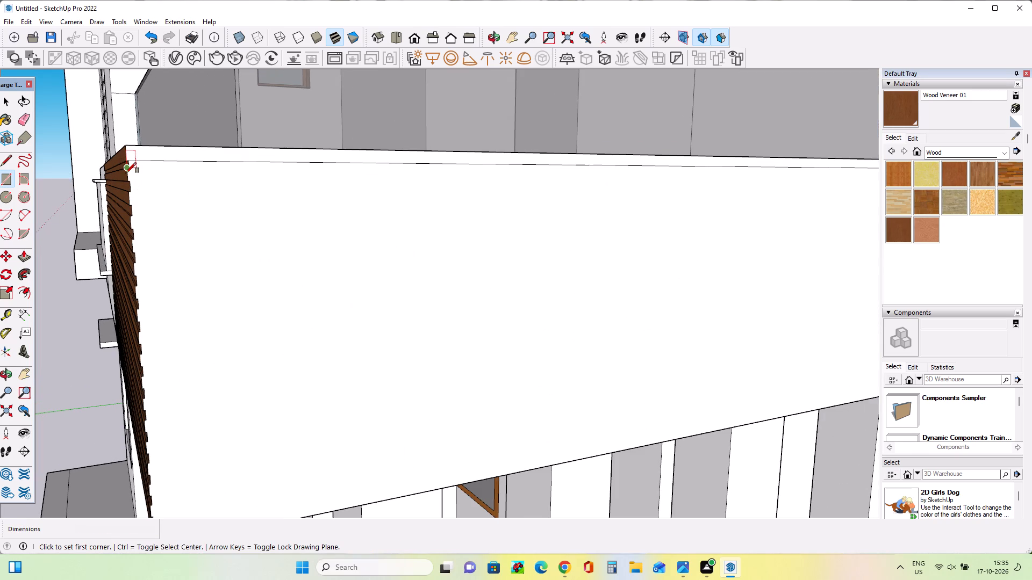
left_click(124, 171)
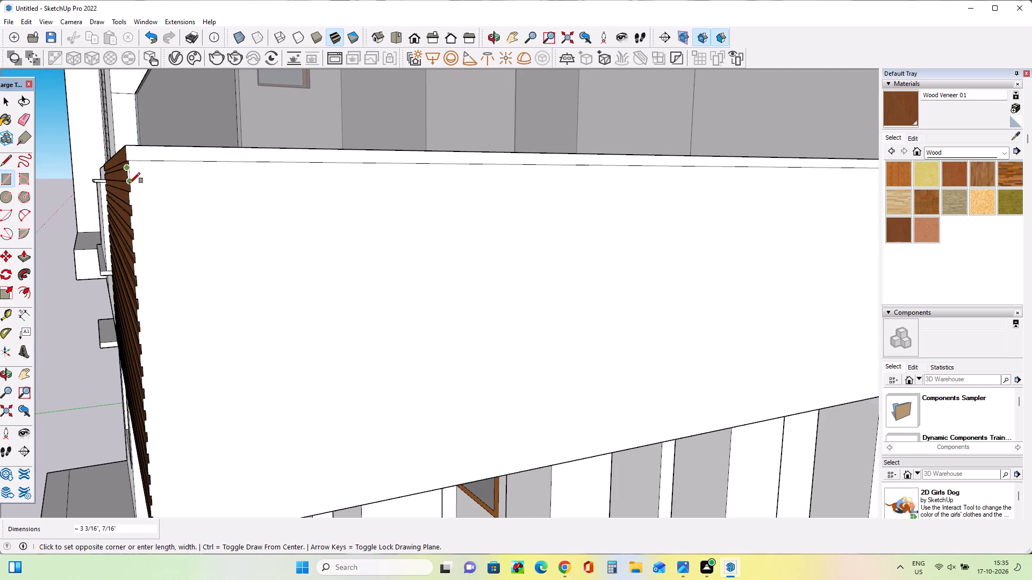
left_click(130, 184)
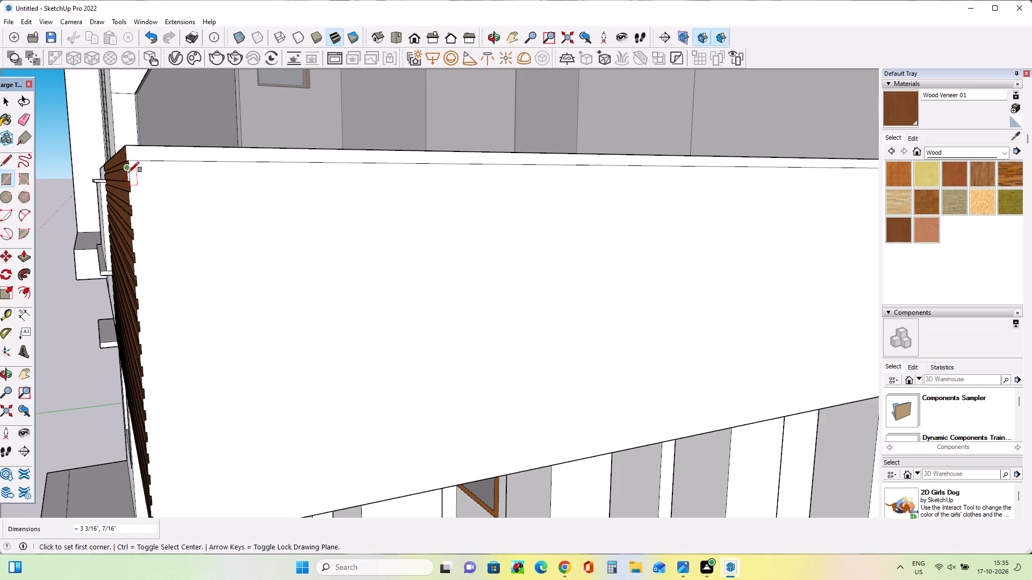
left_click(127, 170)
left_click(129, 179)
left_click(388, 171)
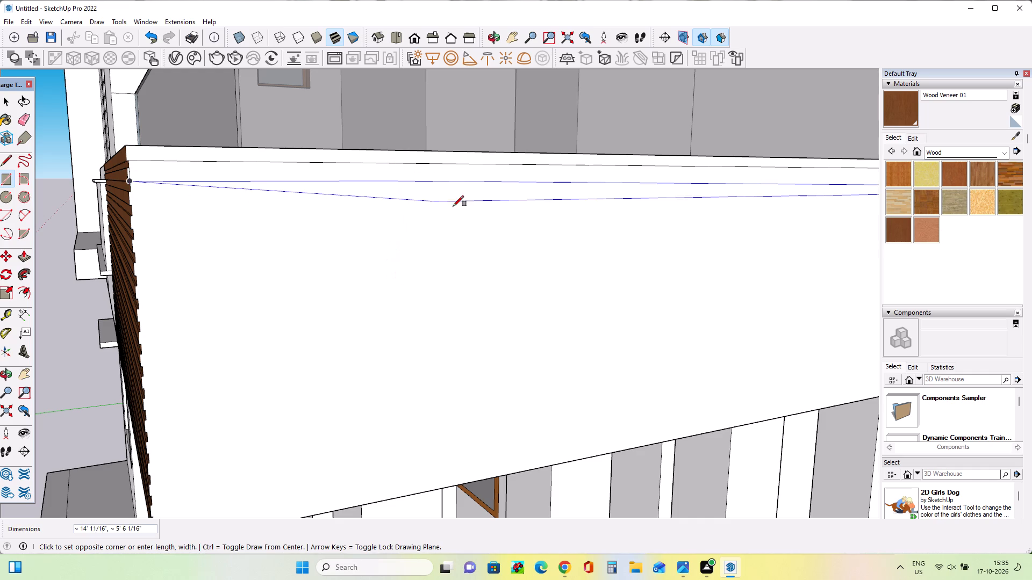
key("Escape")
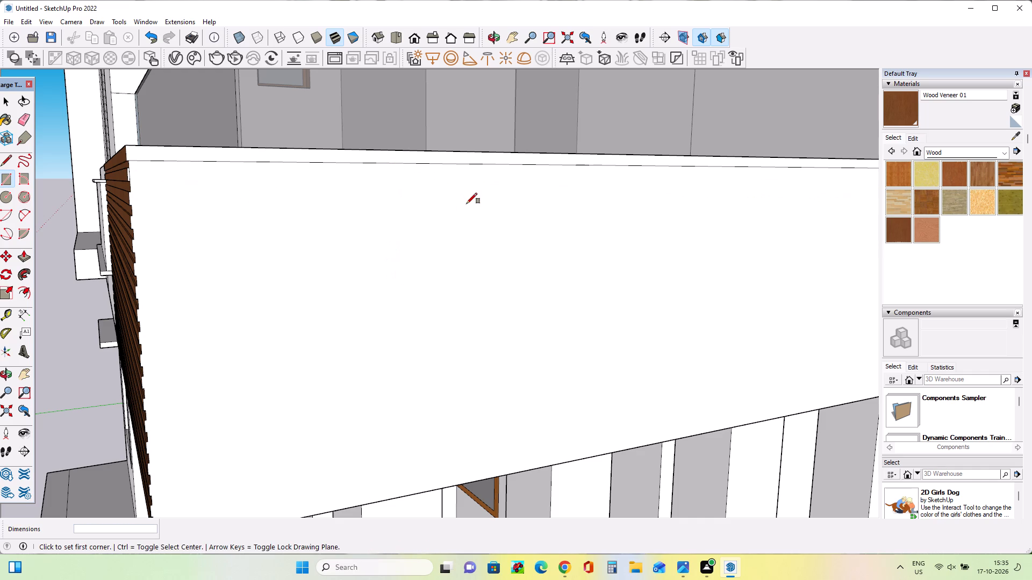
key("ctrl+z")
Draw a second strip rectangle about 49' 3 3/4" by 3 3/16" just below the first, aligned with the adjoining wood band.
scroll(127, 172, "up", 8)
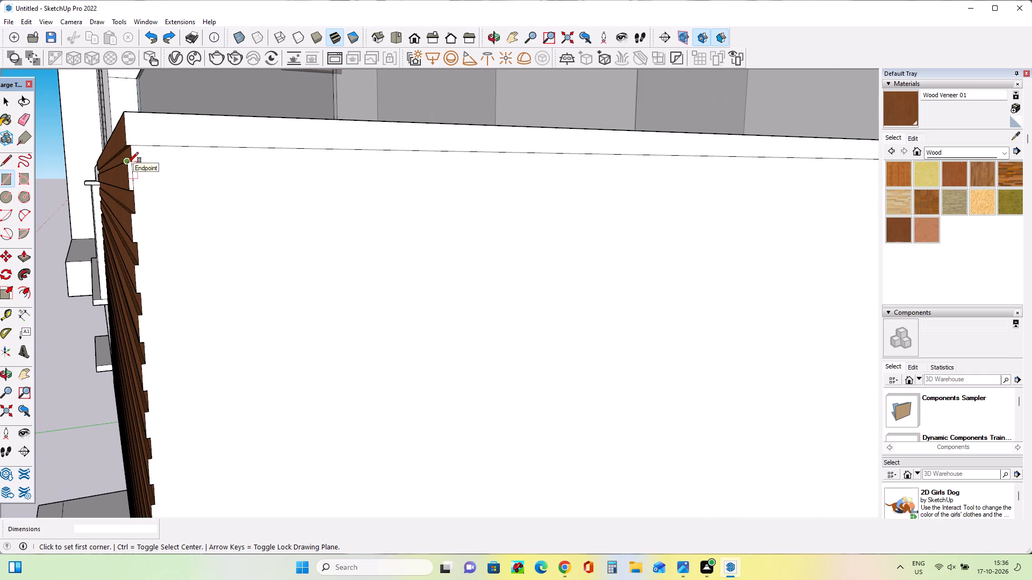
left_click(128, 163)
left_click(126, 191)
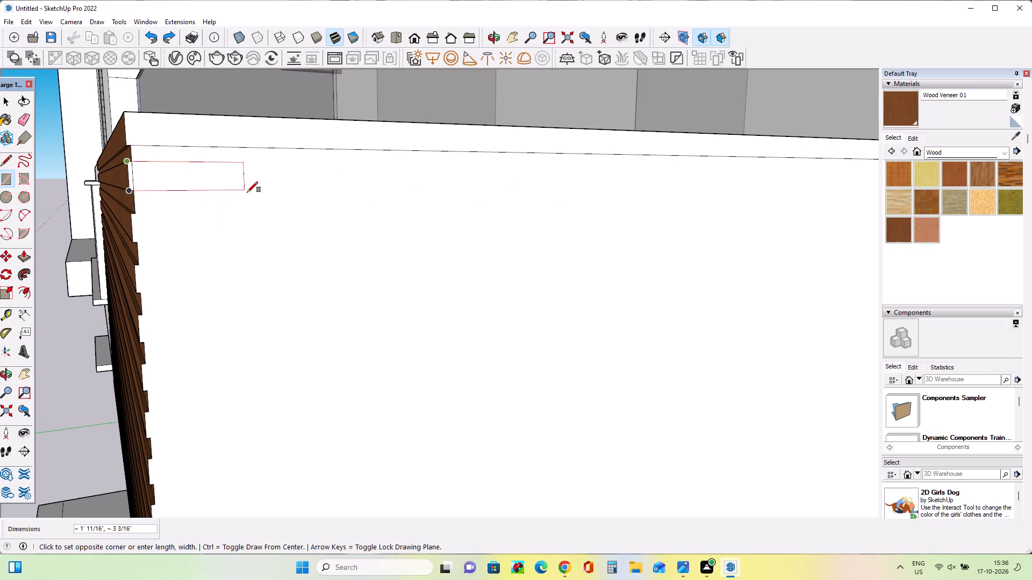
scroll(247, 192, "down", 20)
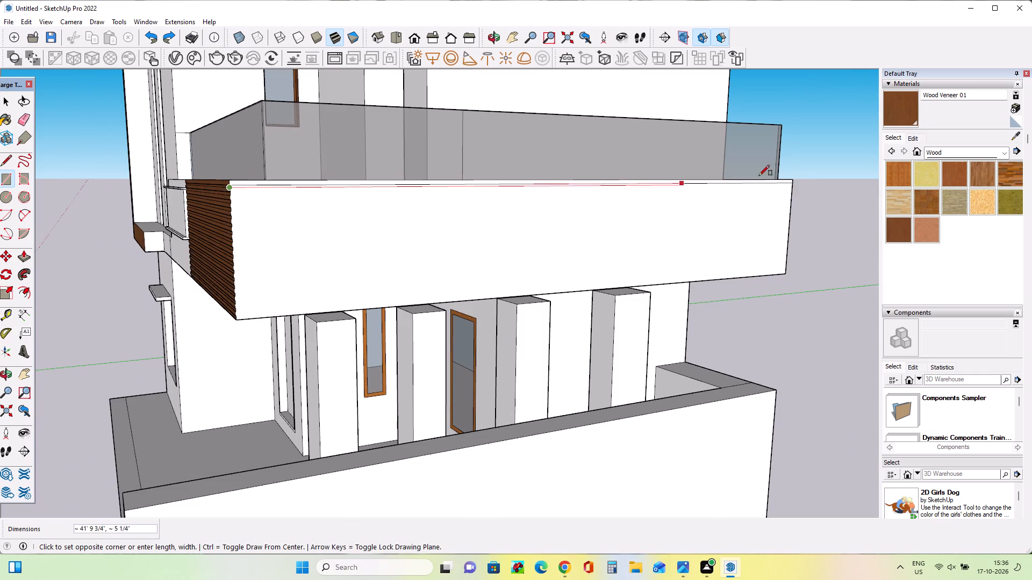
scroll(797, 195, "up", 7)
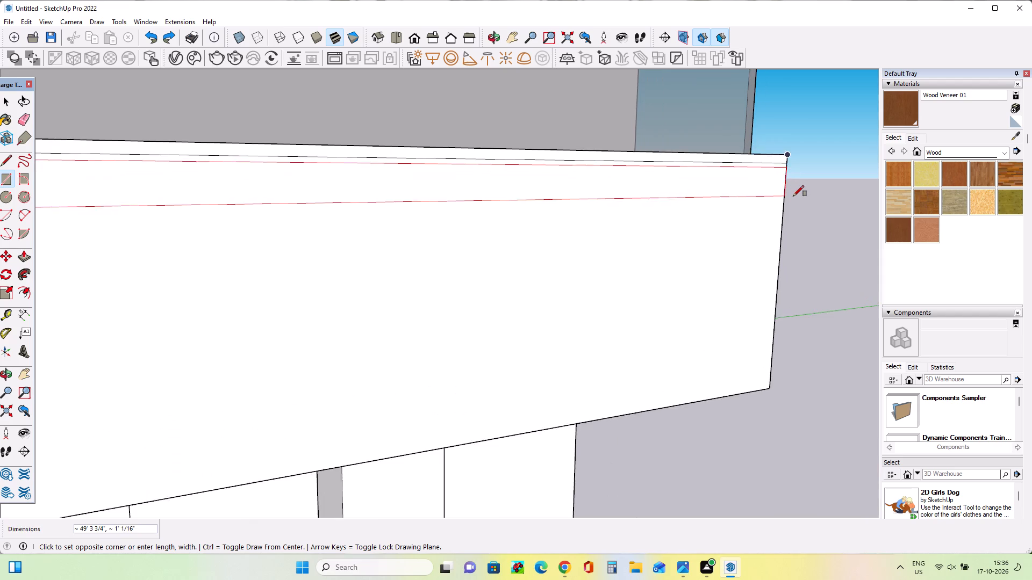
scroll(793, 196, "up", 1)
left_click(782, 174)
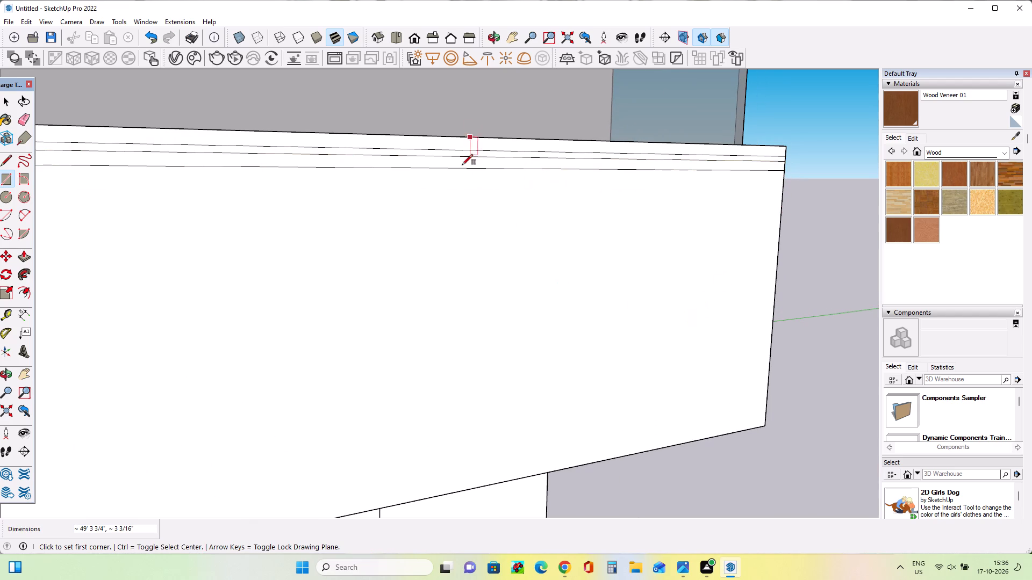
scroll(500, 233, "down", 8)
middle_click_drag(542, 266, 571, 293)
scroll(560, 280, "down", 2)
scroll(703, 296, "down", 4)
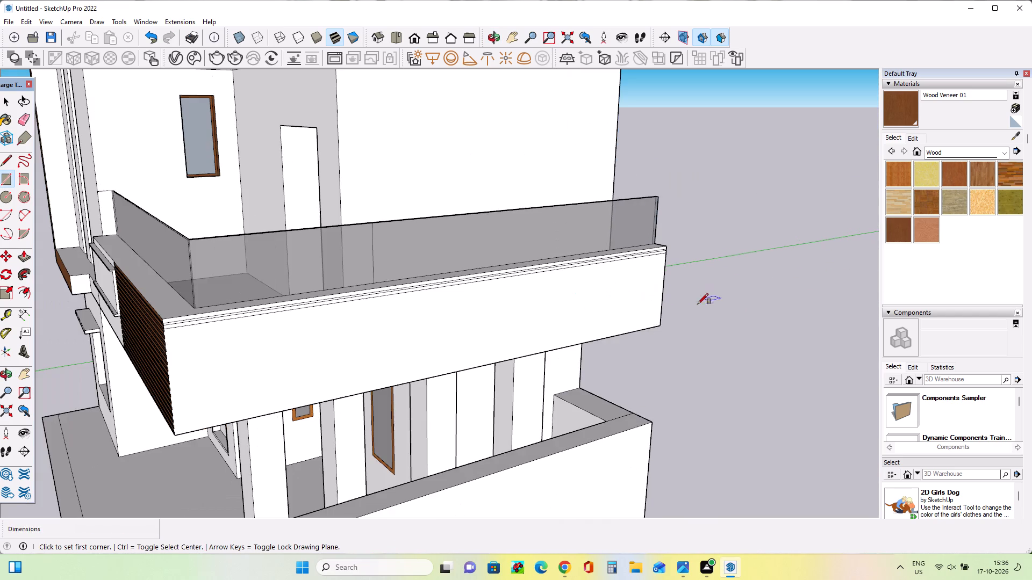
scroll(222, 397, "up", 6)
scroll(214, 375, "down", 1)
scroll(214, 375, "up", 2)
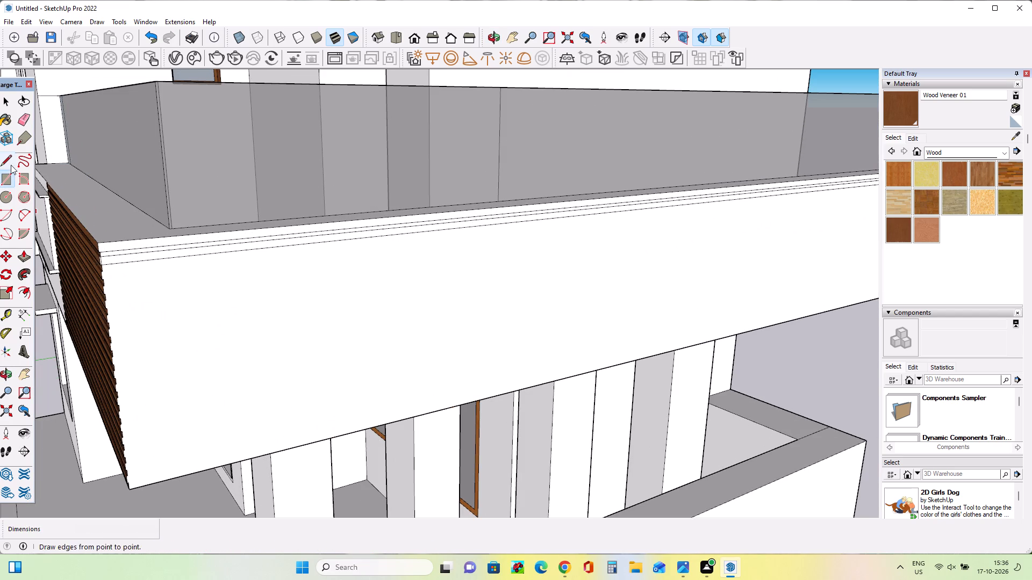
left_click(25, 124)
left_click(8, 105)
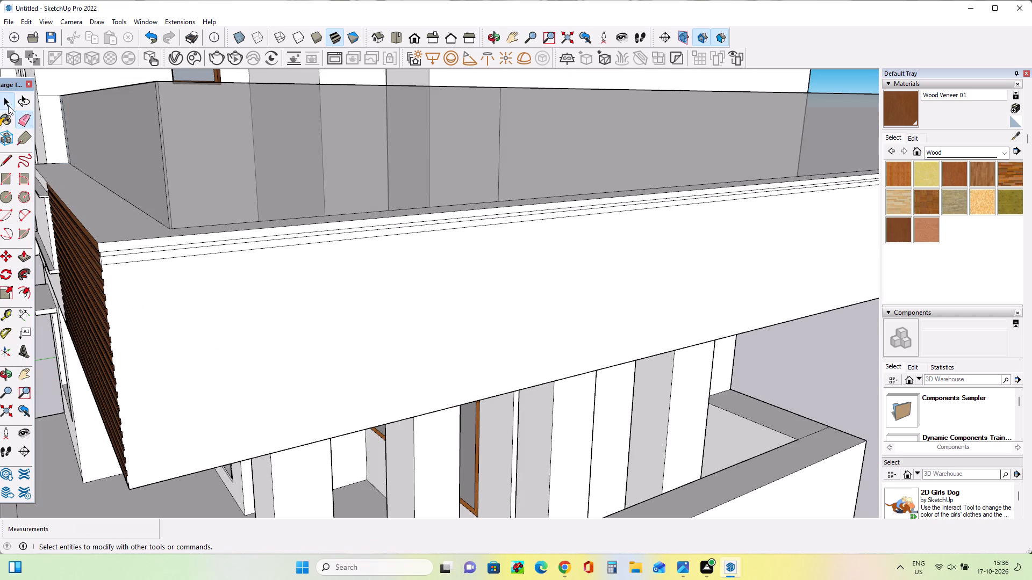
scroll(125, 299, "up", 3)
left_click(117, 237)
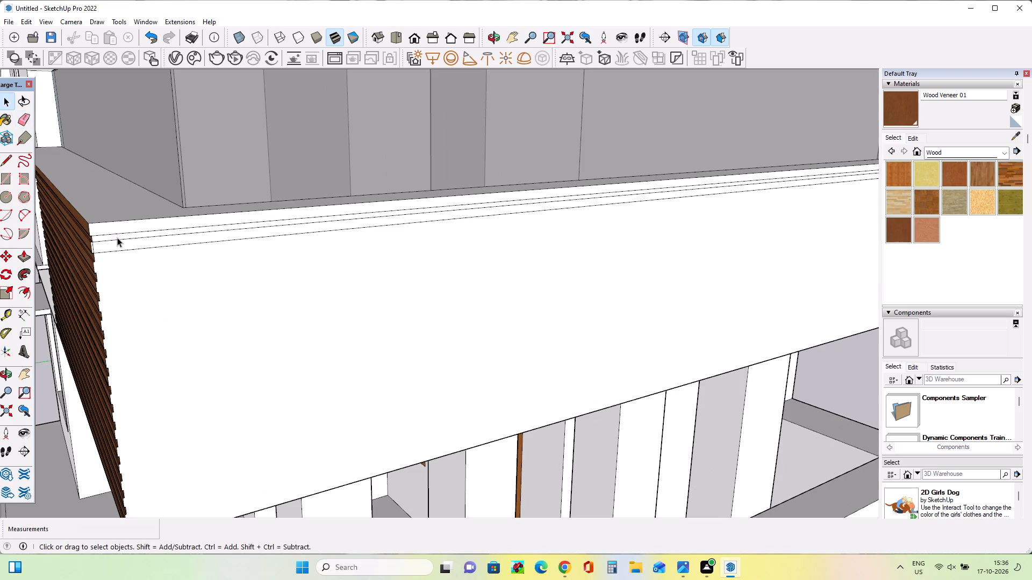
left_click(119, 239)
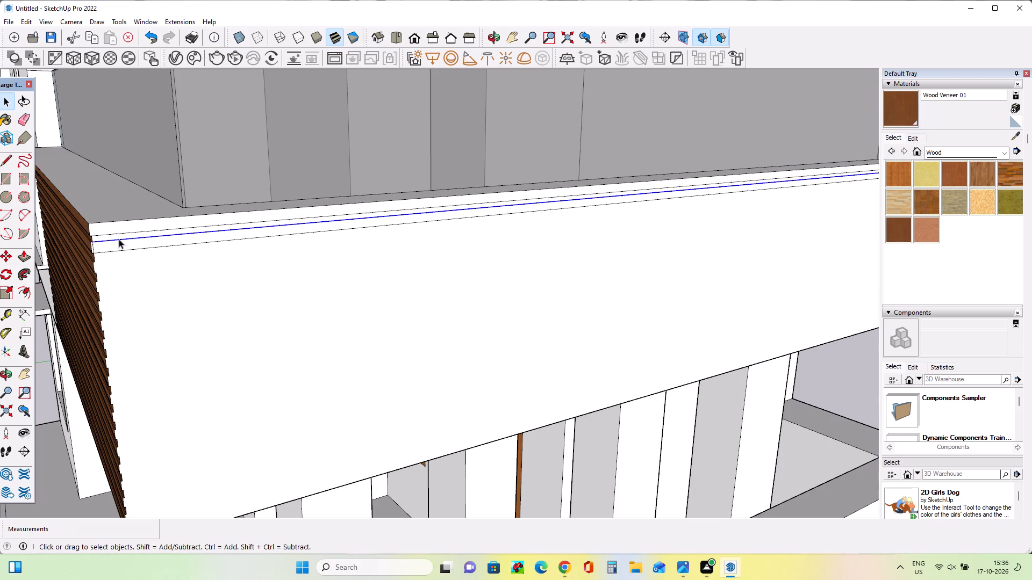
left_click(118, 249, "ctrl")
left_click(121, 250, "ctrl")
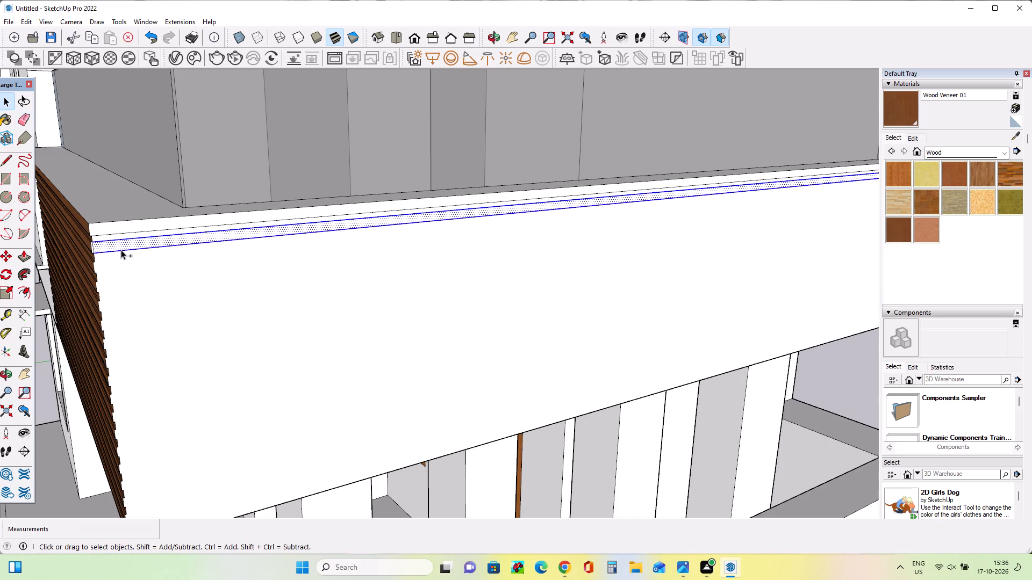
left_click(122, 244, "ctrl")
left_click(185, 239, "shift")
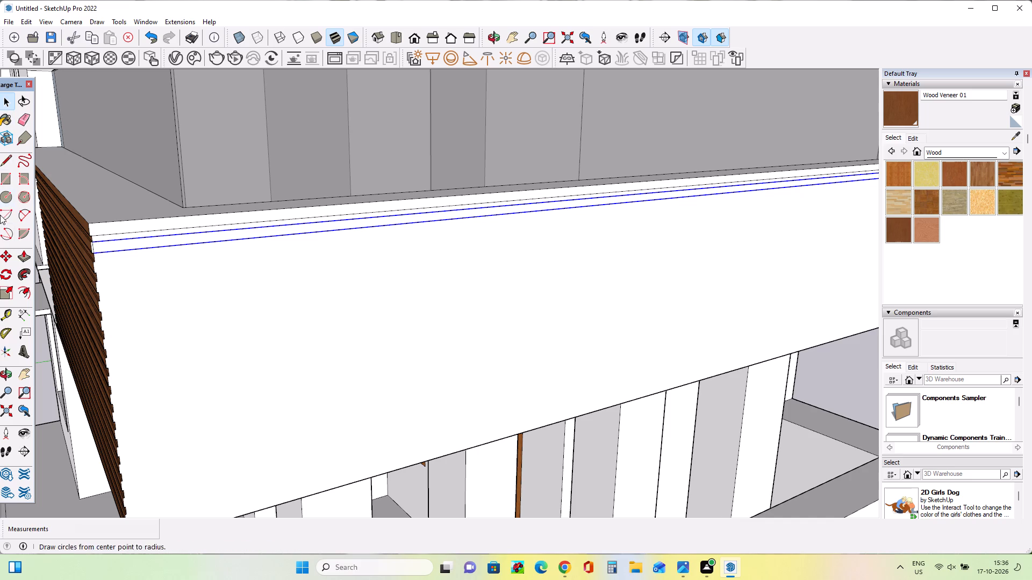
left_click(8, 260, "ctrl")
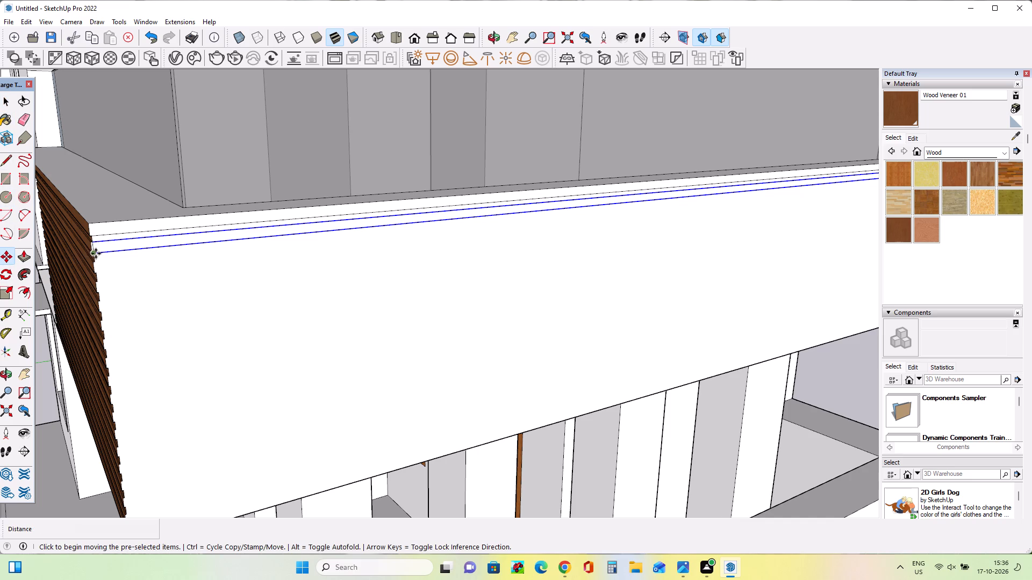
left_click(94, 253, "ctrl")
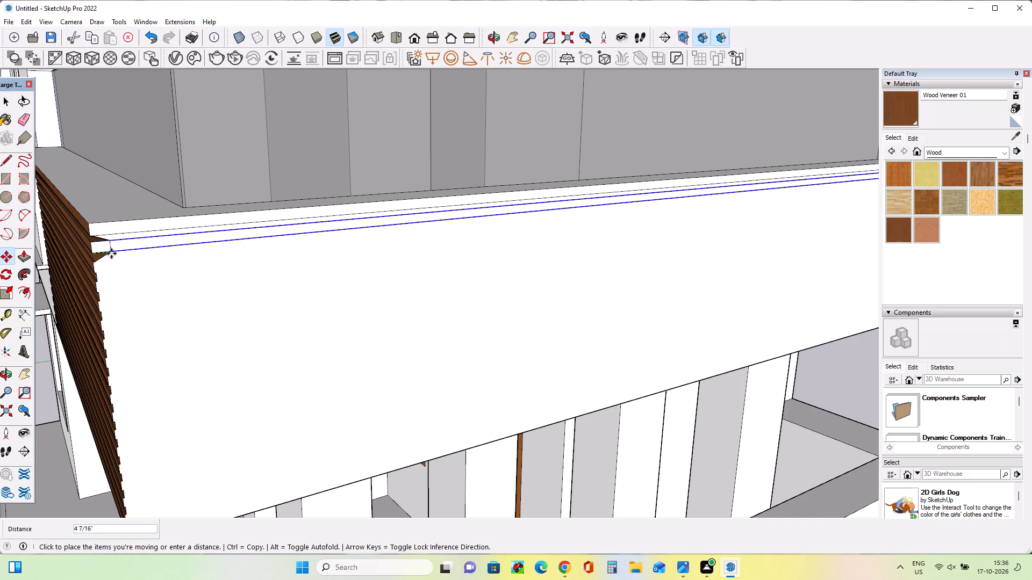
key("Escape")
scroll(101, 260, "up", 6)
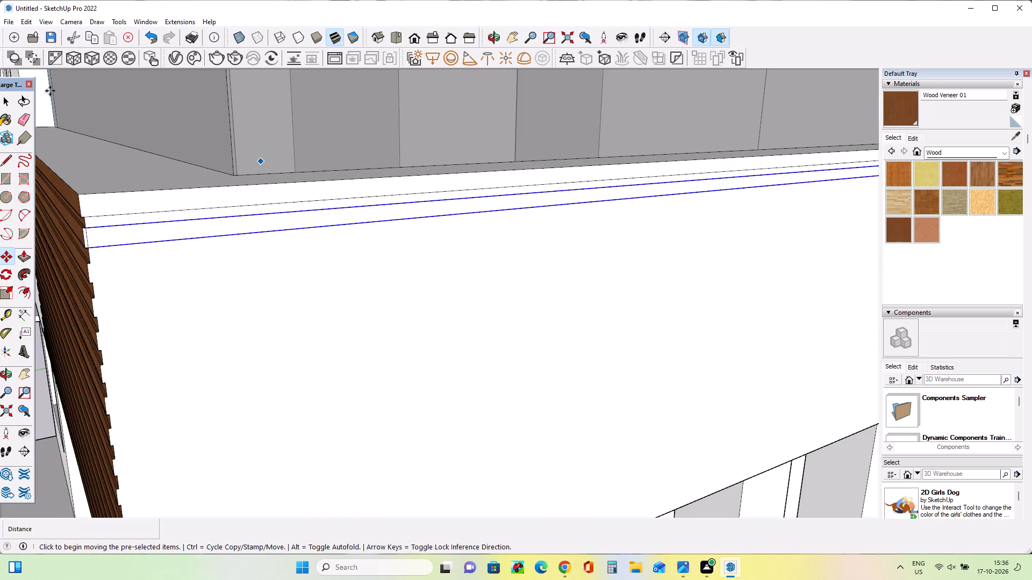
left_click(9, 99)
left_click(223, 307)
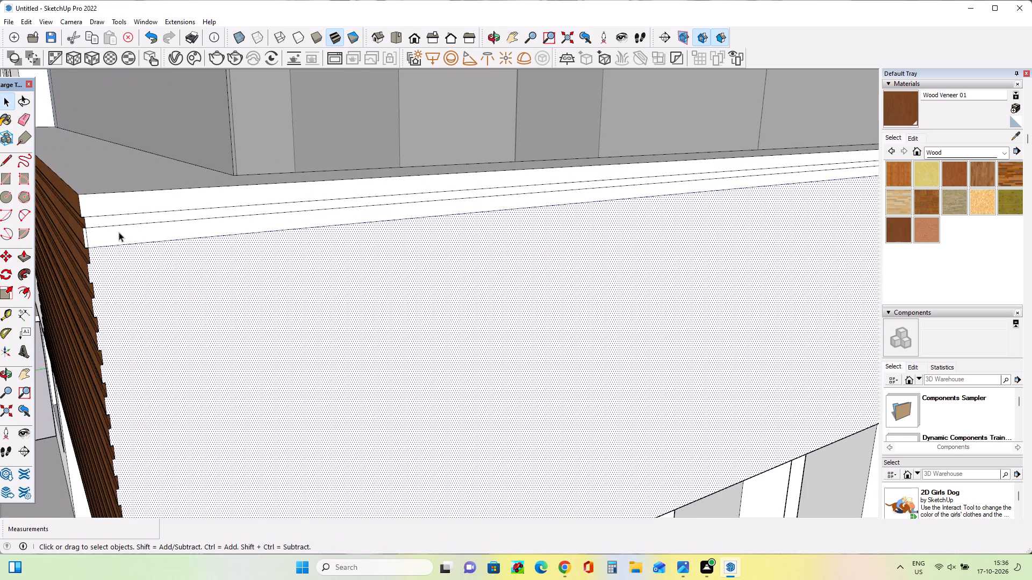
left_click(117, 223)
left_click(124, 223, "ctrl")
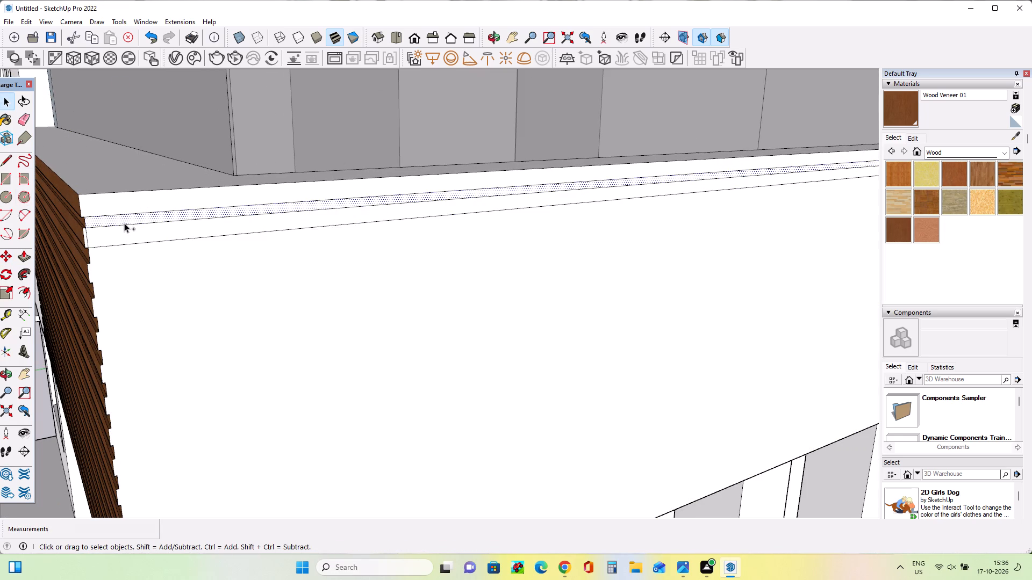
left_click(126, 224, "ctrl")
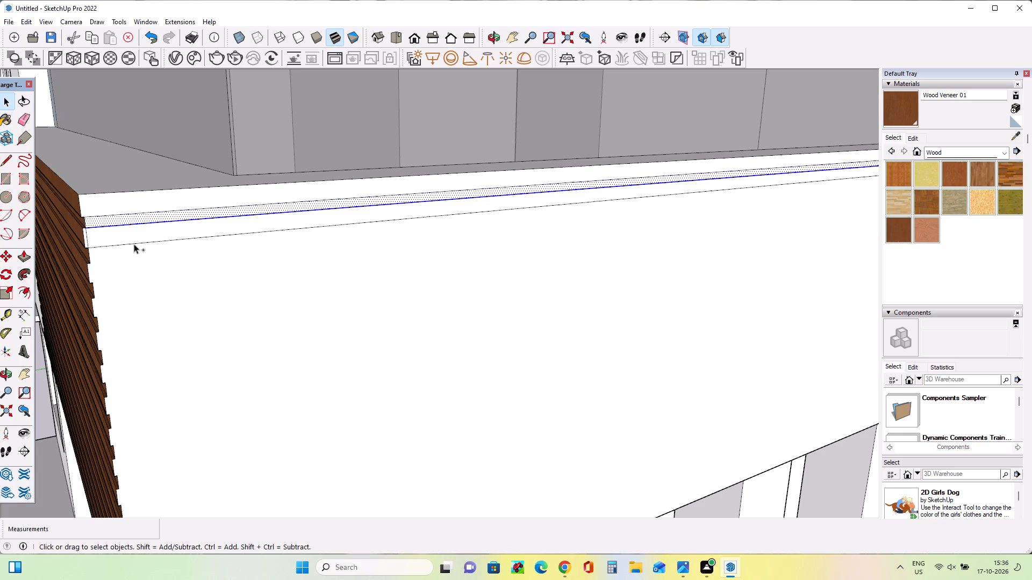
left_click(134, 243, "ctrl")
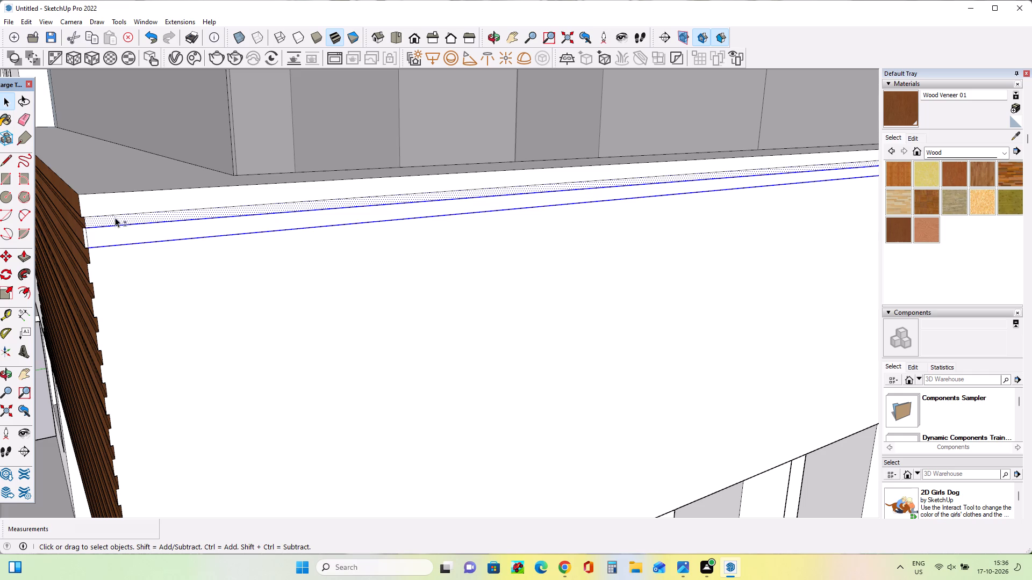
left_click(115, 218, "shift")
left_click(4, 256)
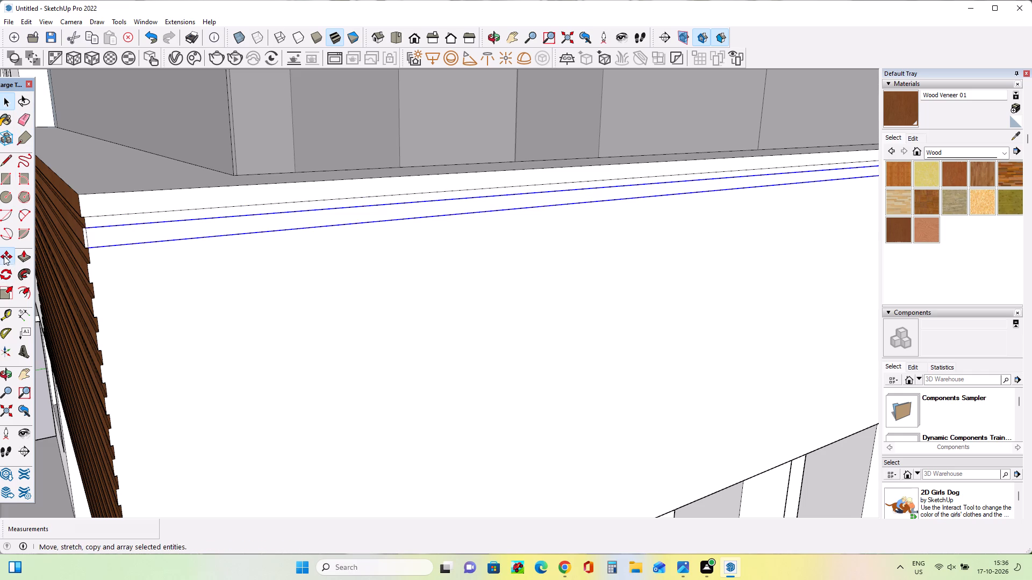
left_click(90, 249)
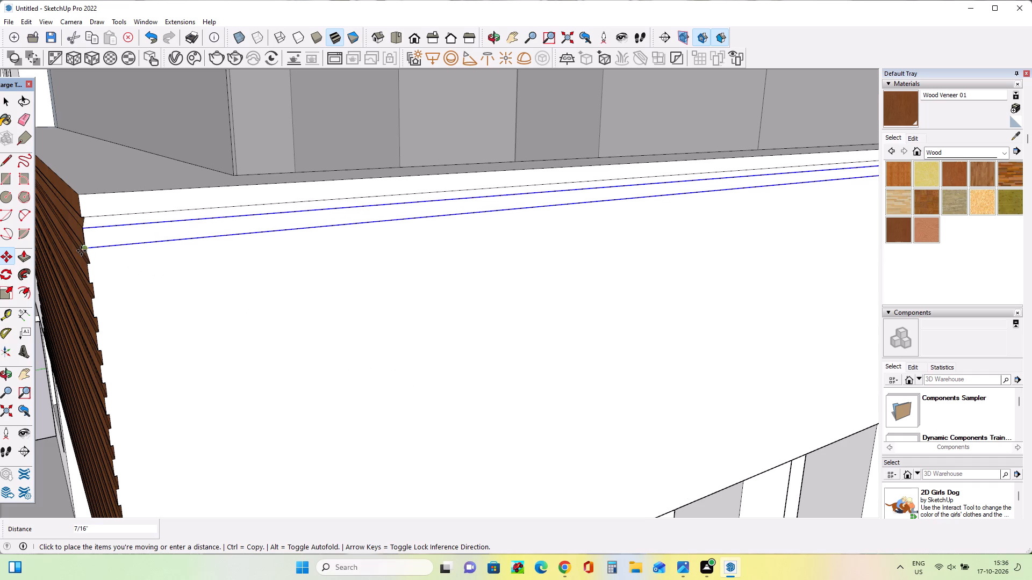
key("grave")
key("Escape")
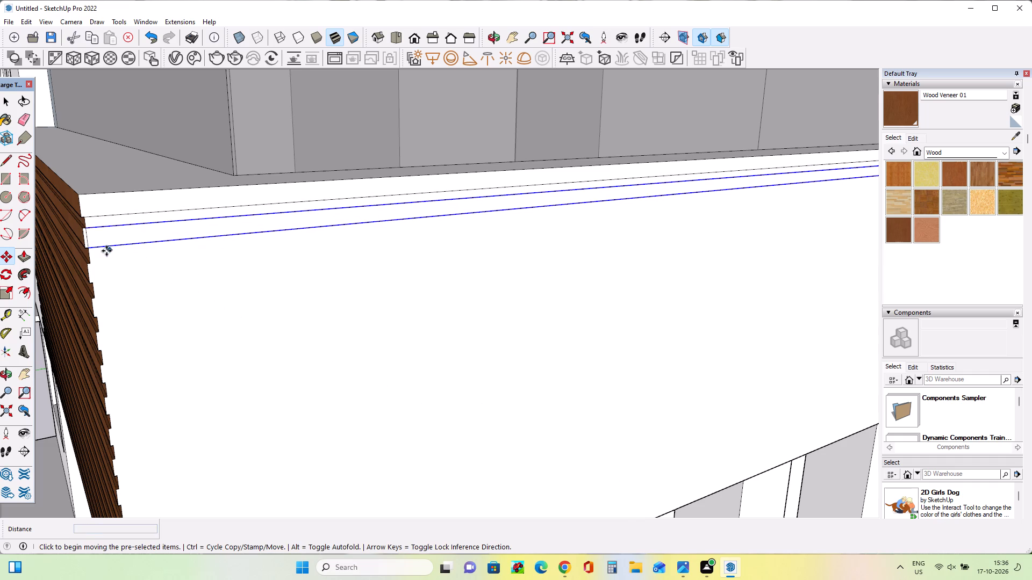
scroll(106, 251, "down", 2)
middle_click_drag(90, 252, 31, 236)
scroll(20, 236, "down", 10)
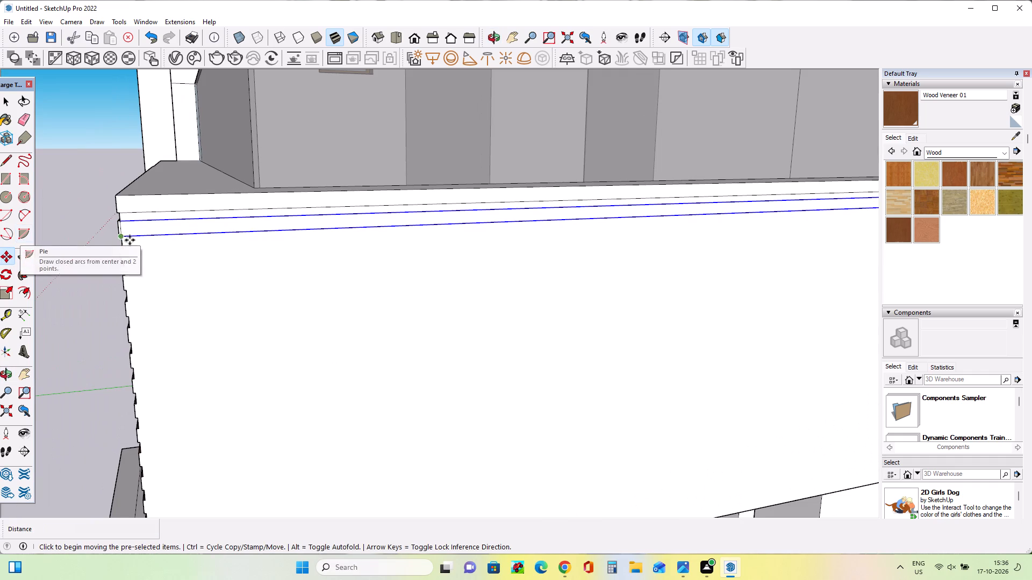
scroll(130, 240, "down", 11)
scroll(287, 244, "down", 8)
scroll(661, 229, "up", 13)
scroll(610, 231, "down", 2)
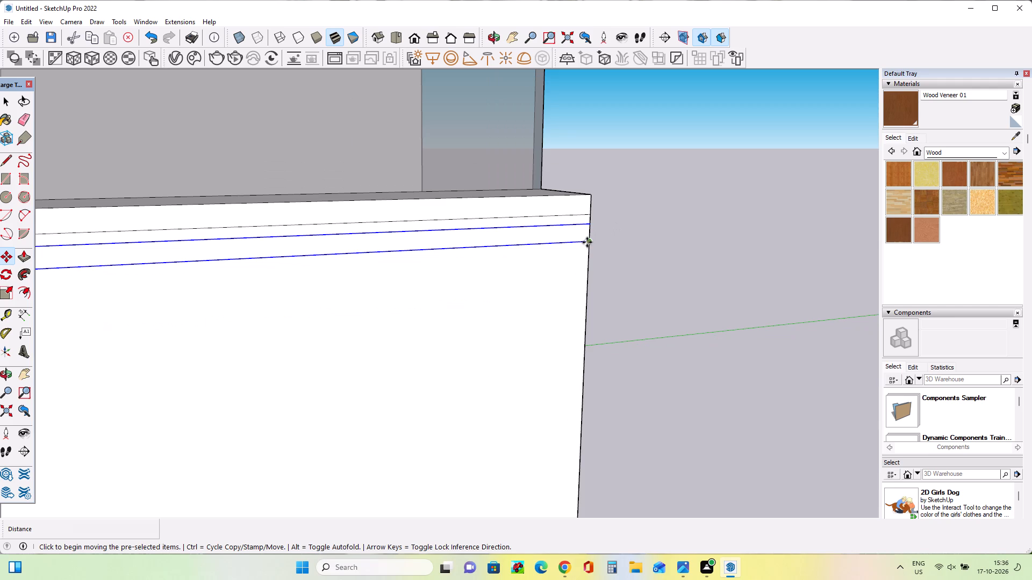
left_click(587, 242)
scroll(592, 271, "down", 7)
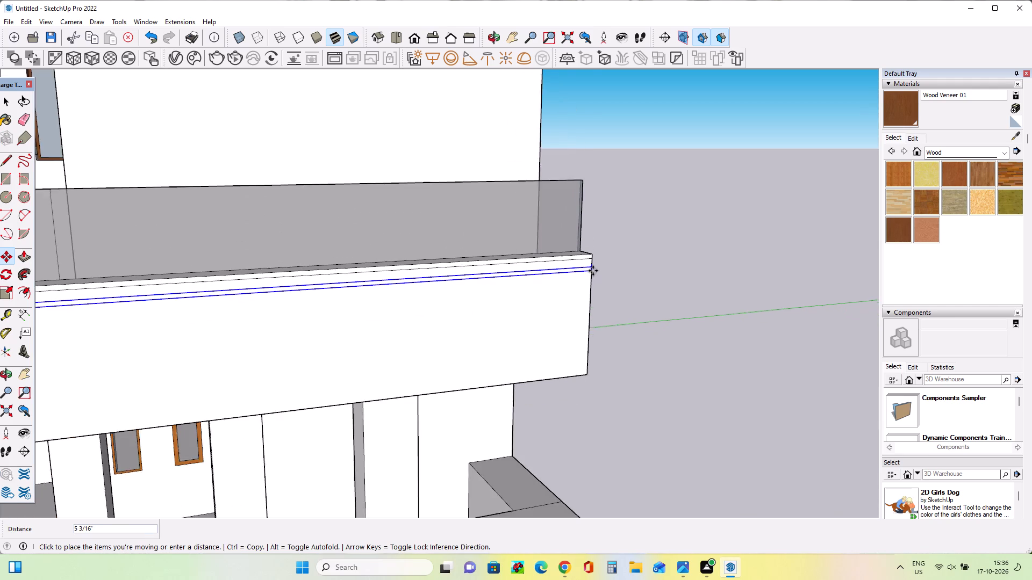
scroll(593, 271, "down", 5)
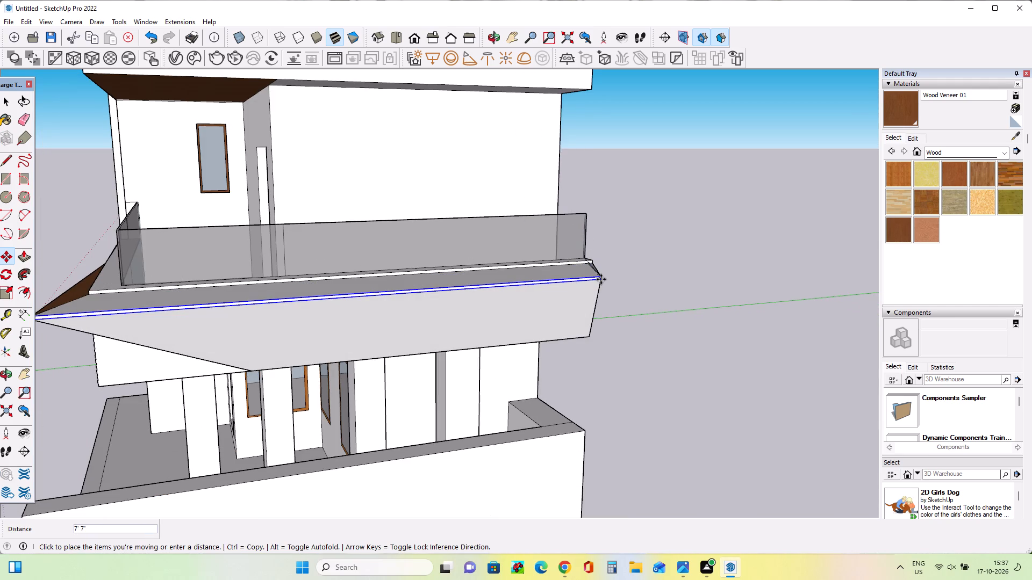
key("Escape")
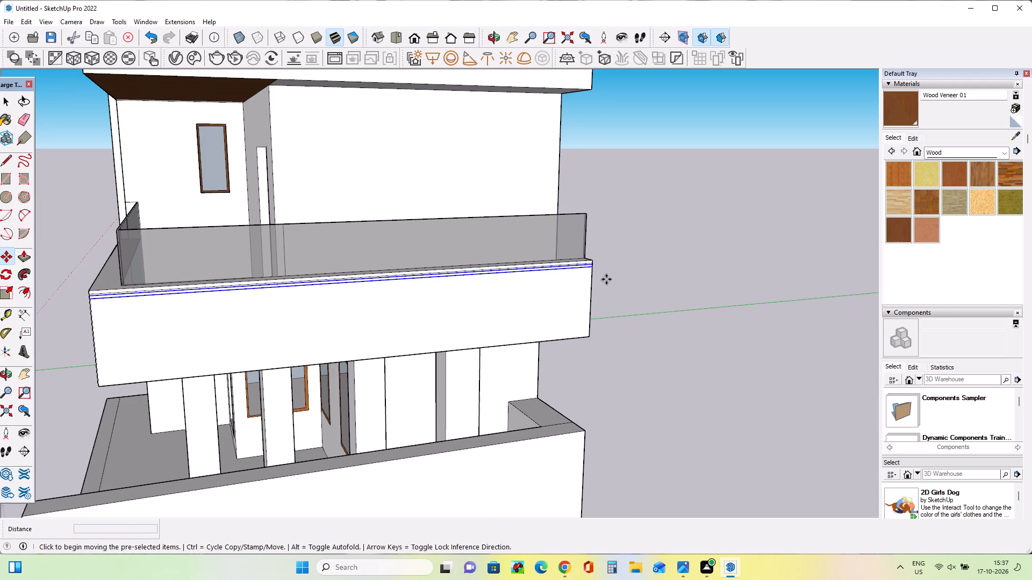
Copy the second strip's two long edges and short end edge 5 11/16" down the balcony's side face, aligned with the next wood band.
key("space")
scroll(88, 280, "up", 4)
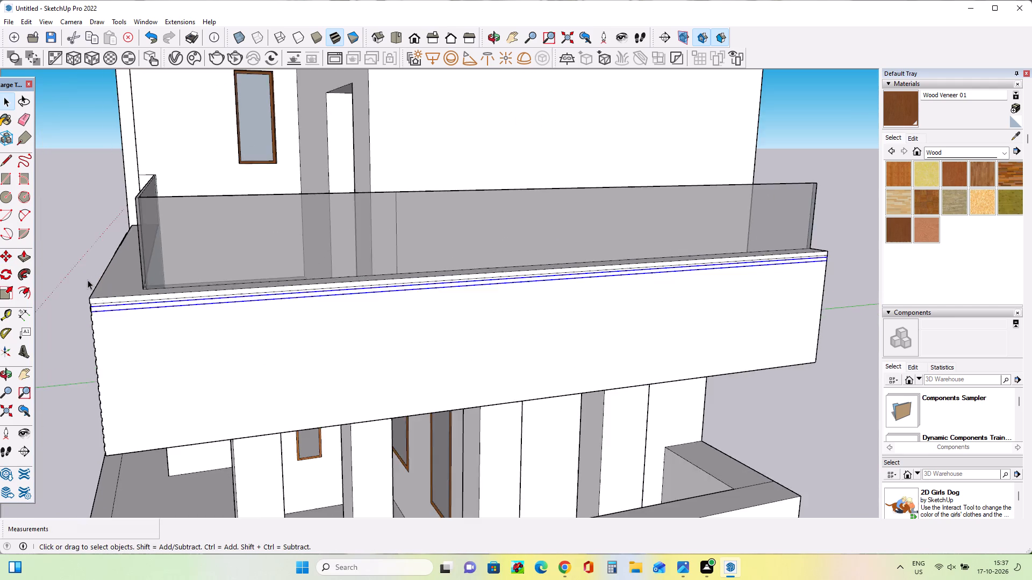
scroll(88, 280, "up", 3)
scroll(88, 284, "down", 1)
scroll(88, 284, "up", 5)
scroll(88, 277, "down", 4)
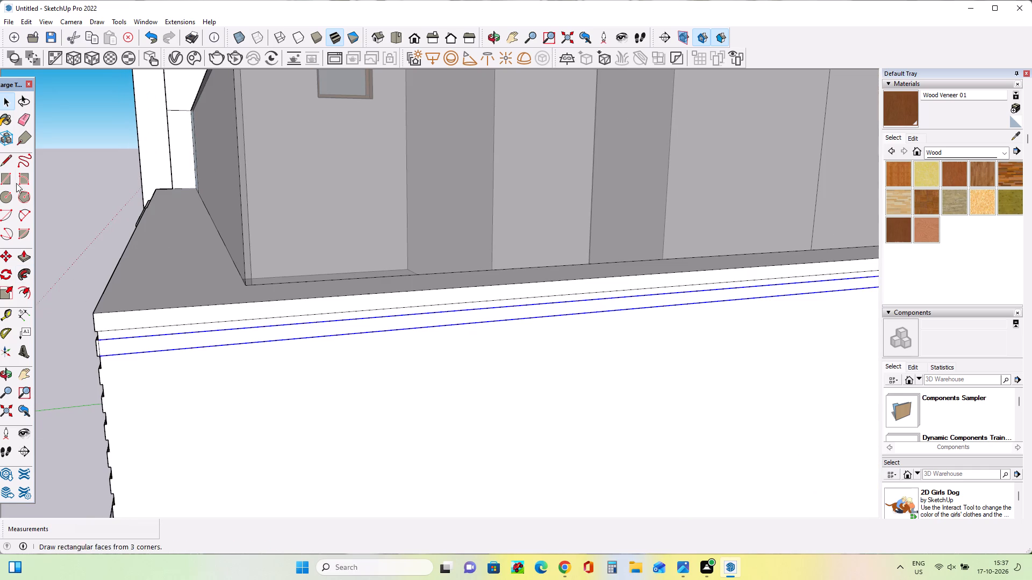
left_click(4, 164)
scroll(104, 376, "up", 3)
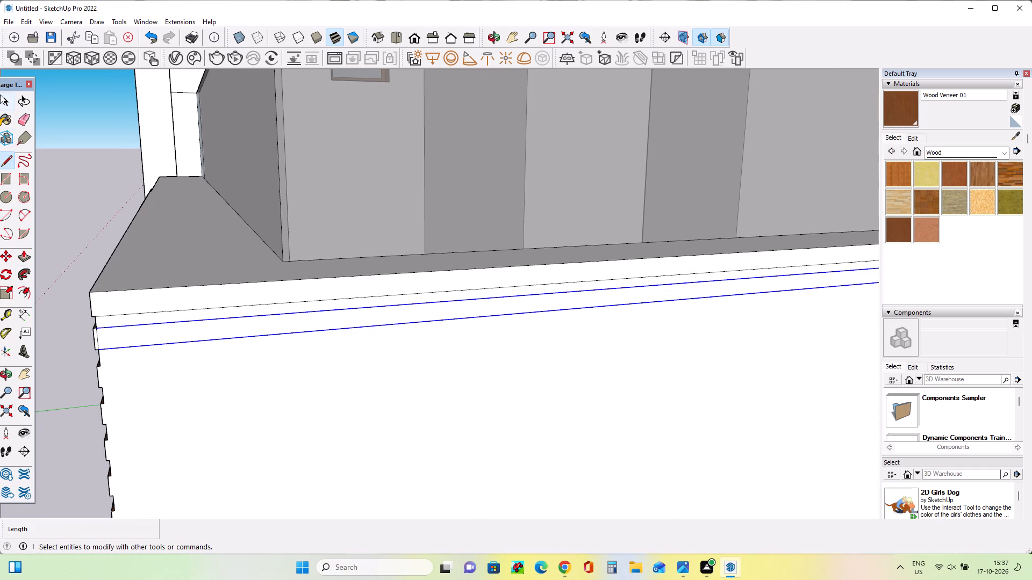
left_click(5, 100)
left_click(98, 339)
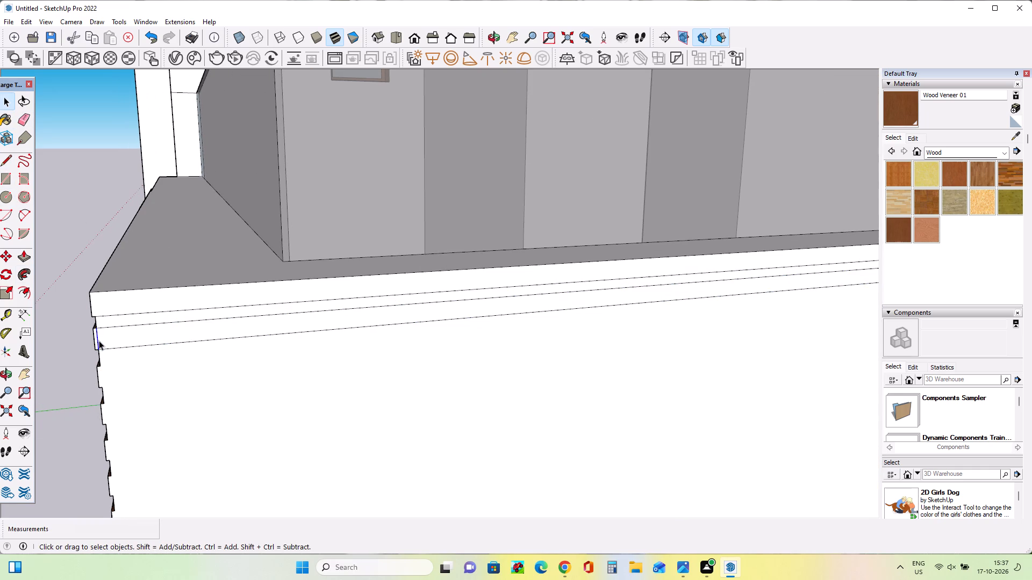
left_click(121, 324, "ctrl")
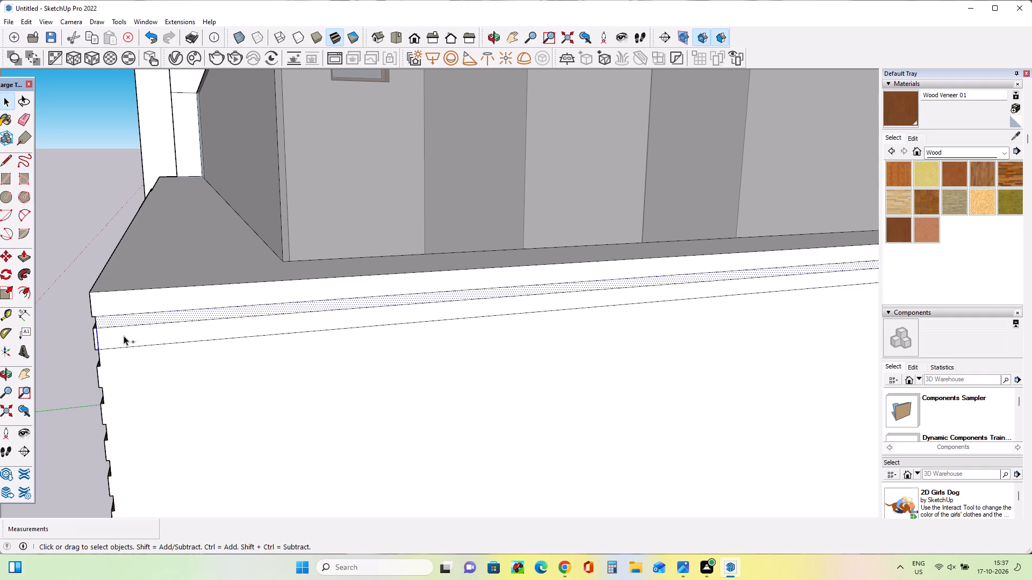
left_click(125, 325, "ctrl")
left_click(131, 348, "ctrl")
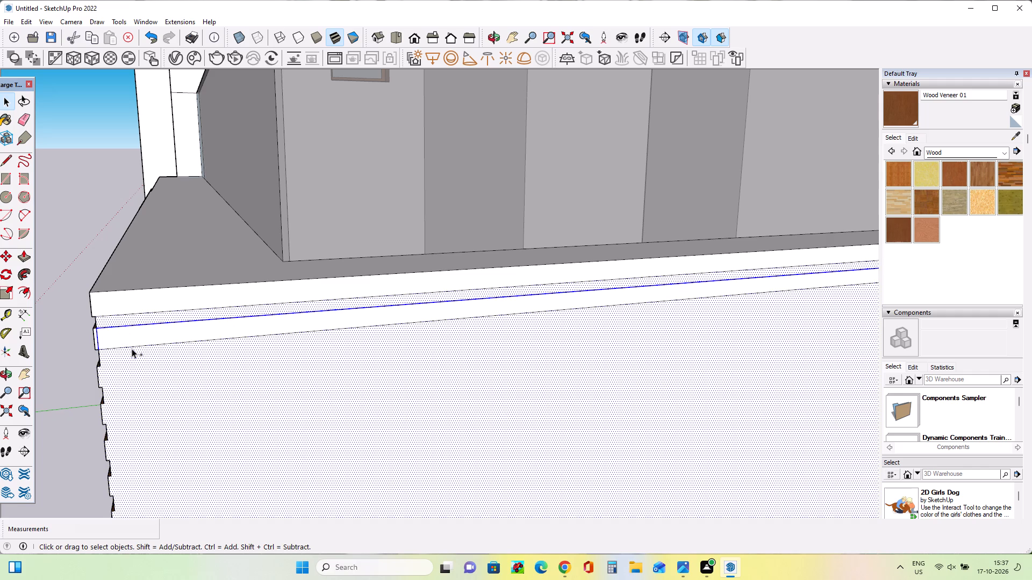
left_click(132, 346, "ctrl")
left_click(133, 317, "shift")
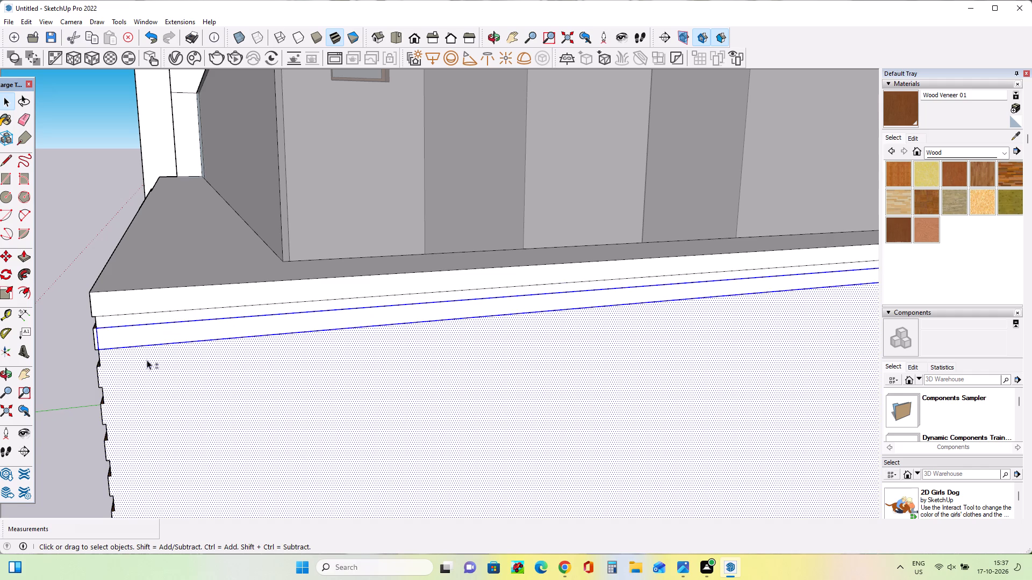
left_click(152, 374, "shift")
left_click(8, 262)
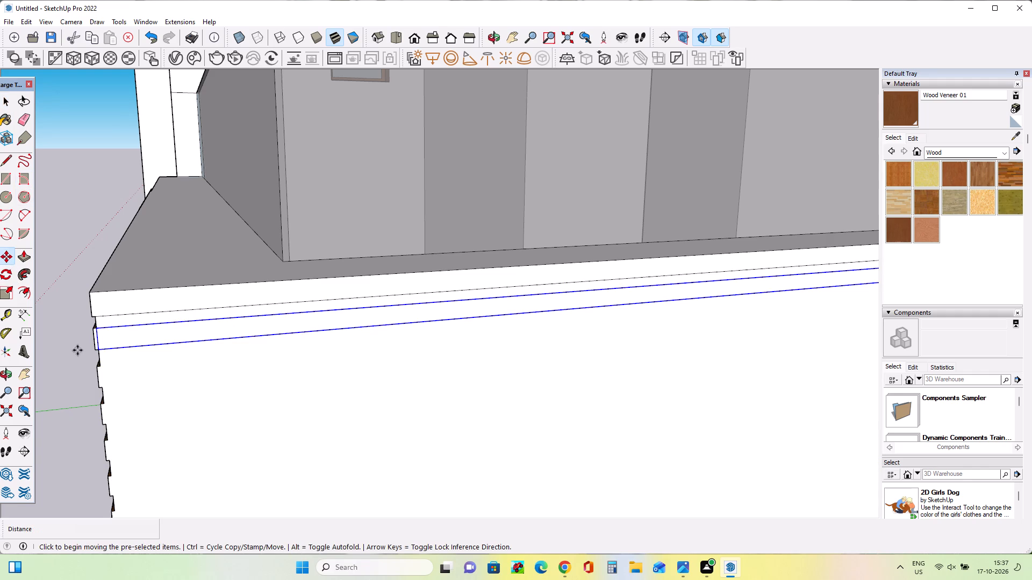
left_click(98, 355)
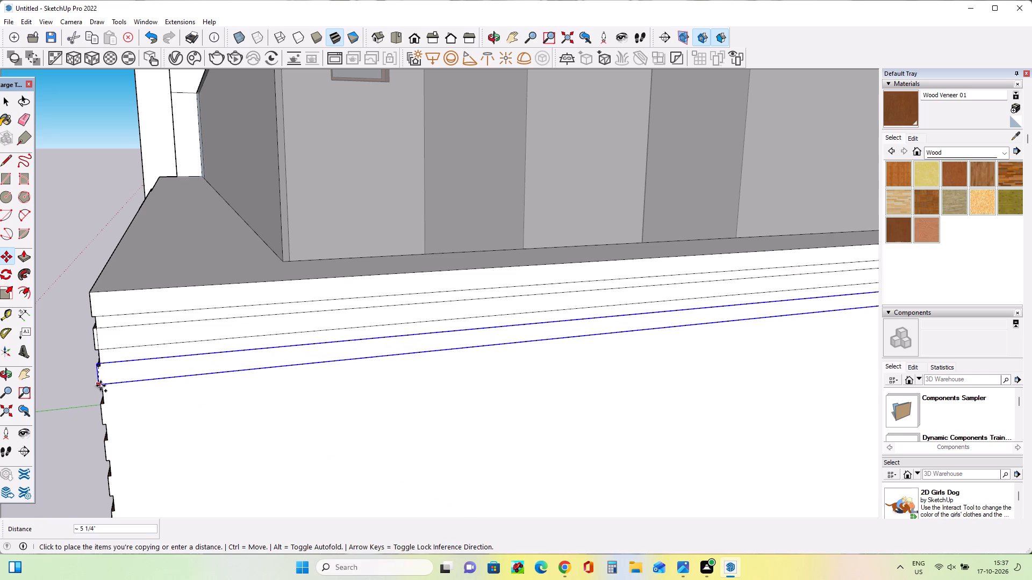
left_click(102, 386)
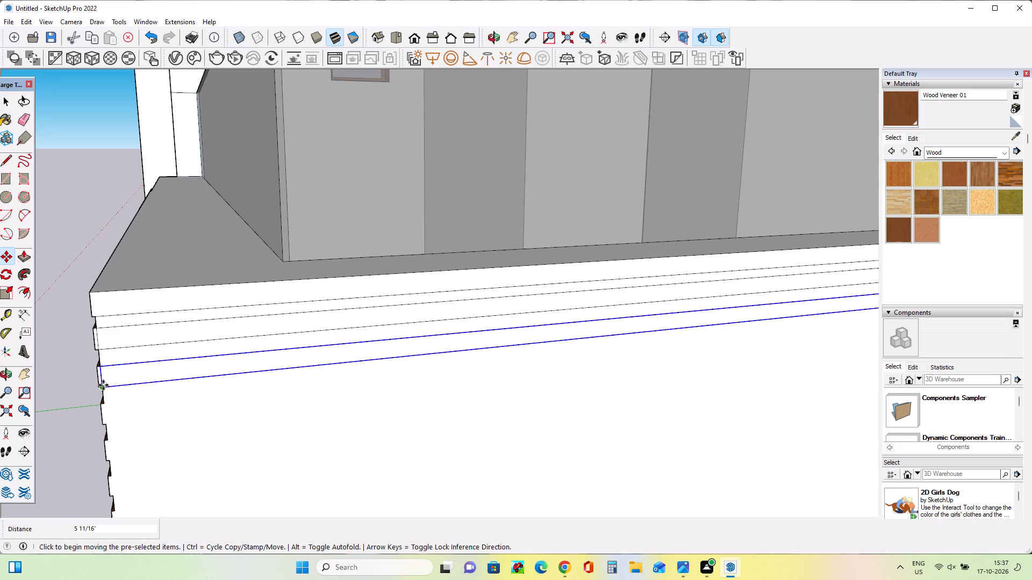
Array the copied strip edges downward as 35 copies (*35) at the same spacing.
key("shift+asterisk")
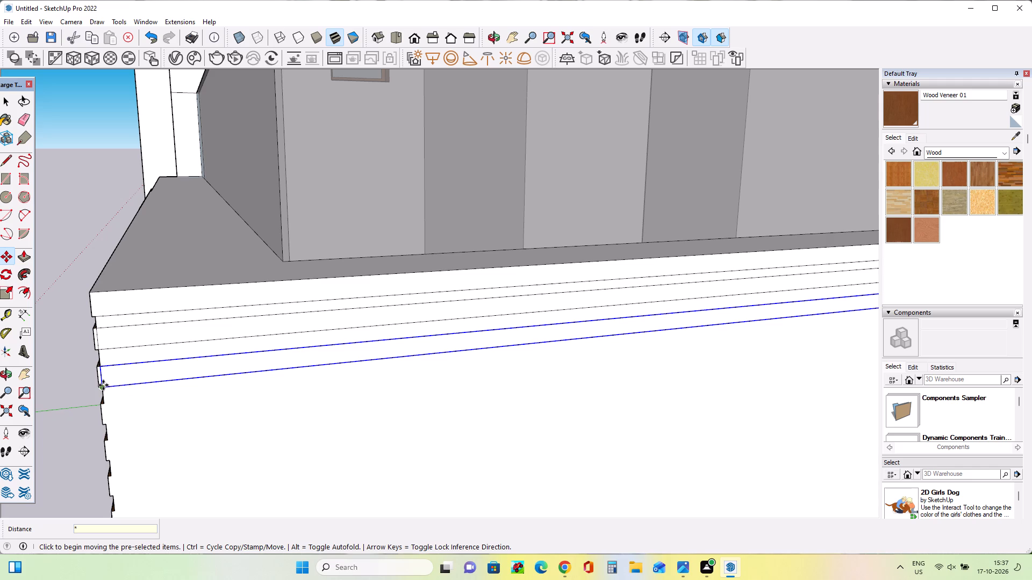
type("35")
key("Return")
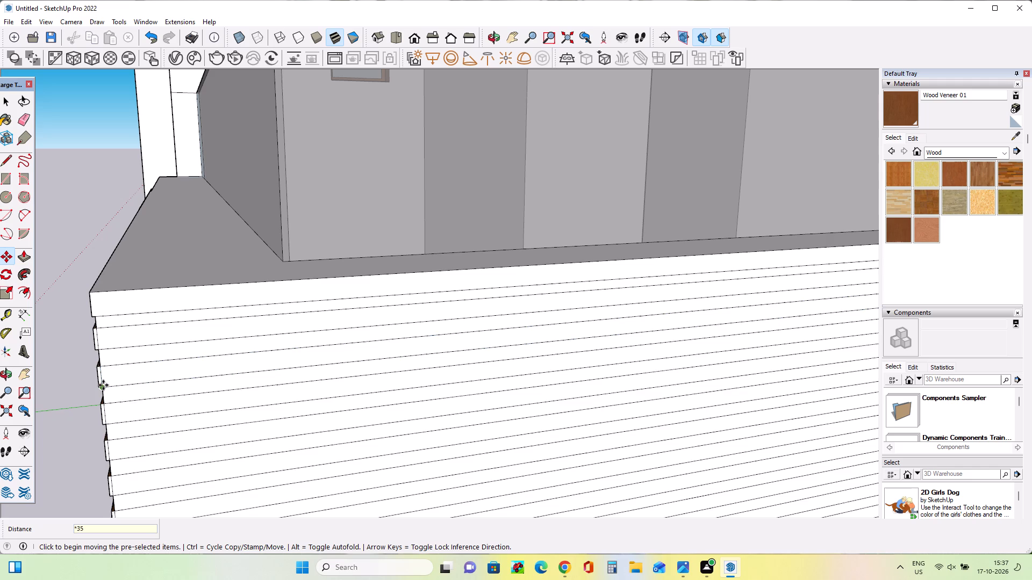
scroll(103, 385, "up", 1)
scroll(103, 385, "down", 20)
scroll(103, 385, "down", 7)
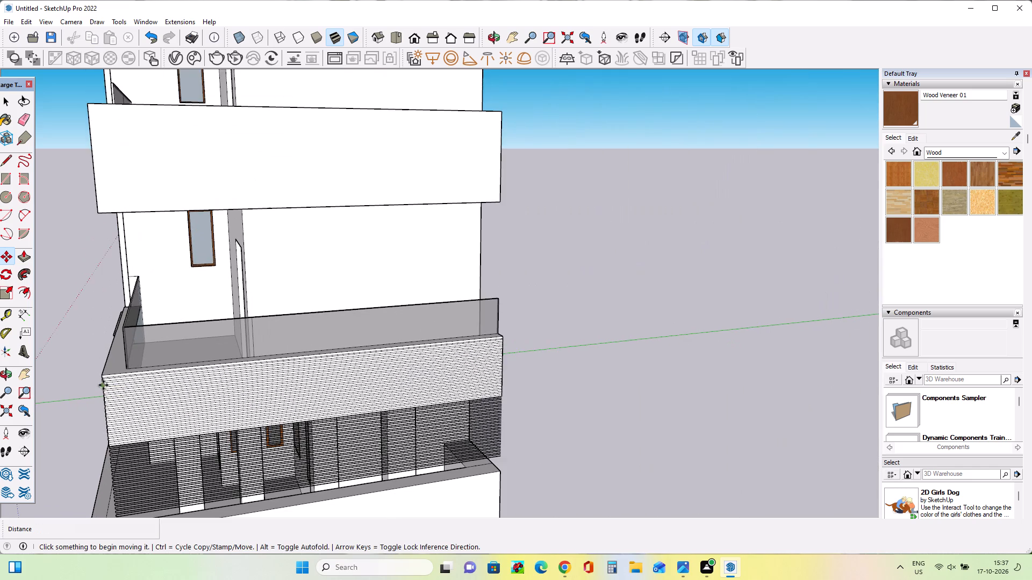
Draw a rectangle about 8' 6 3/8" by 49' 3 5/16" over the strips hanging below the balcony's side face, corner to corner.
scroll(144, 498, "up", 10)
middle_click_drag(142, 487, 231, 426)
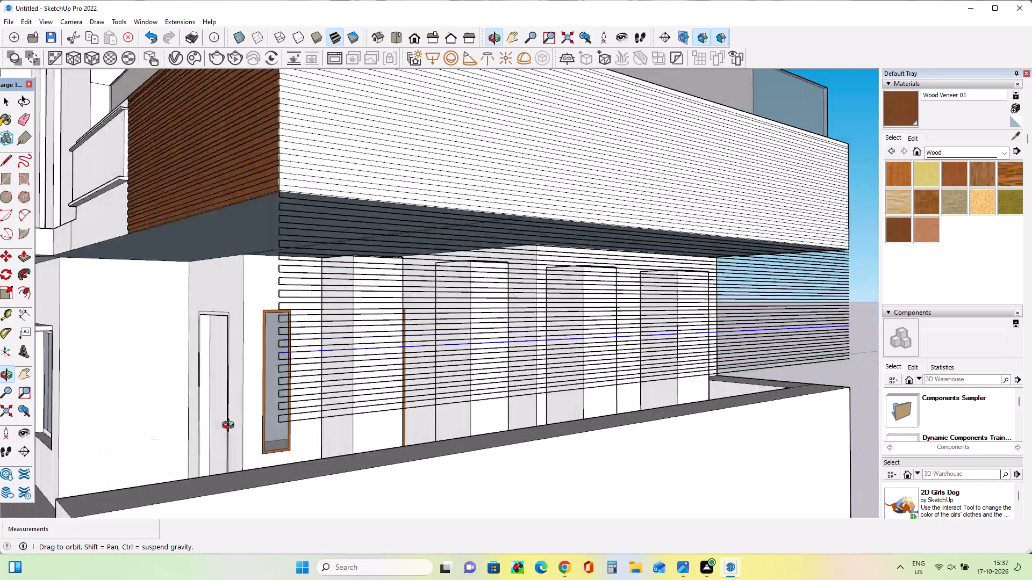
middle_click_drag(231, 426, 238, 444)
scroll(130, 407, "down", 3)
middle_click_drag(129, 431, 141, 414)
middle_click_drag(179, 484, 186, 472)
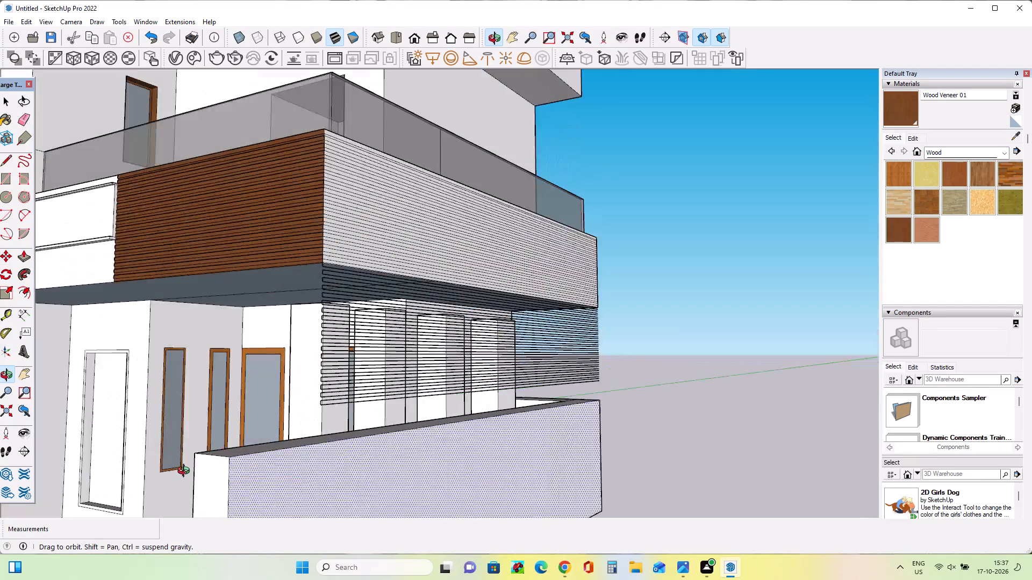
middle_click_drag(186, 472, 138, 485)
scroll(206, 438, "up", 4)
middle_click_drag(202, 437, 184, 463)
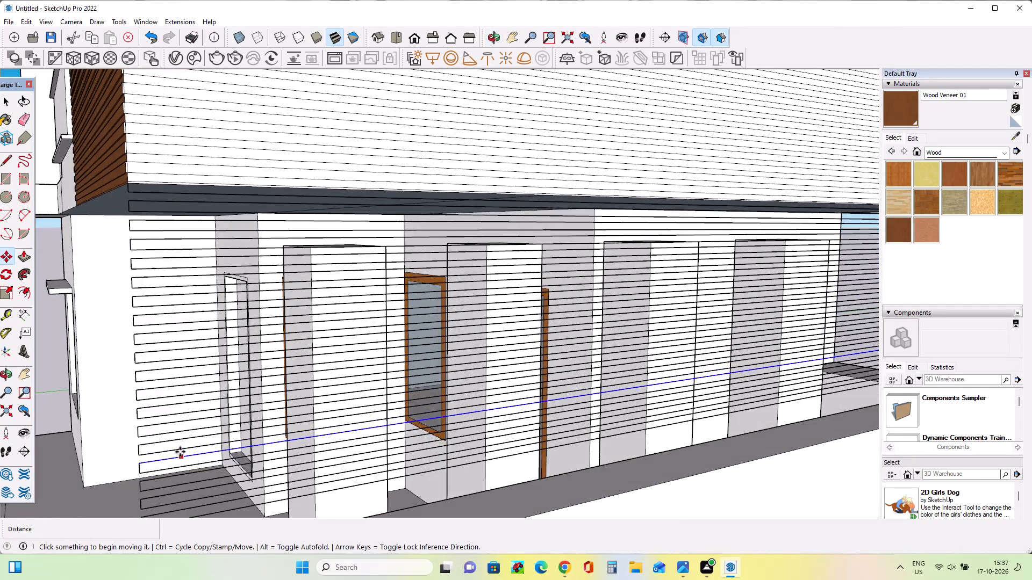
scroll(180, 444, "down", 4)
middle_click_drag(237, 501, 255, 489)
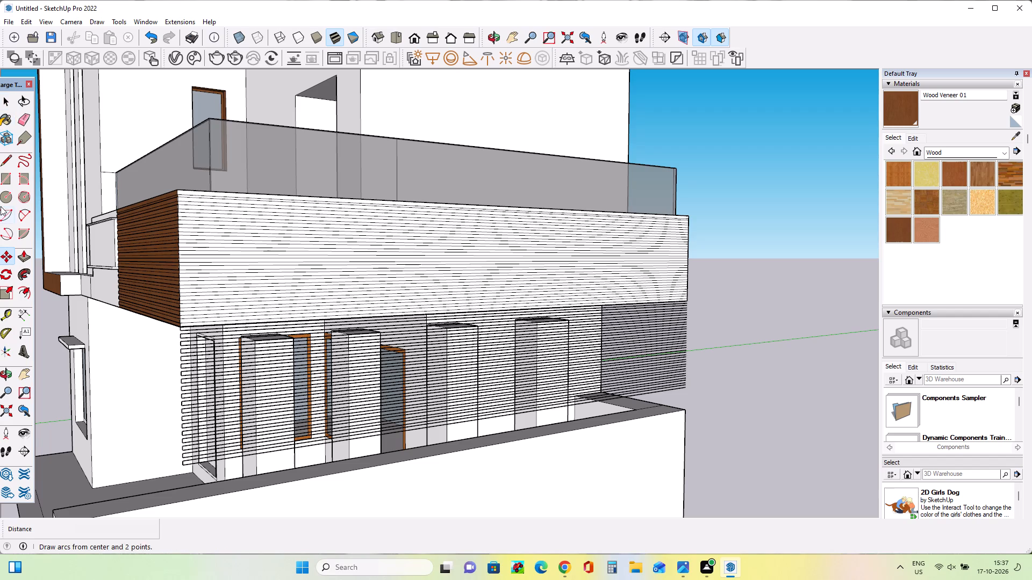
left_click(2, 176)
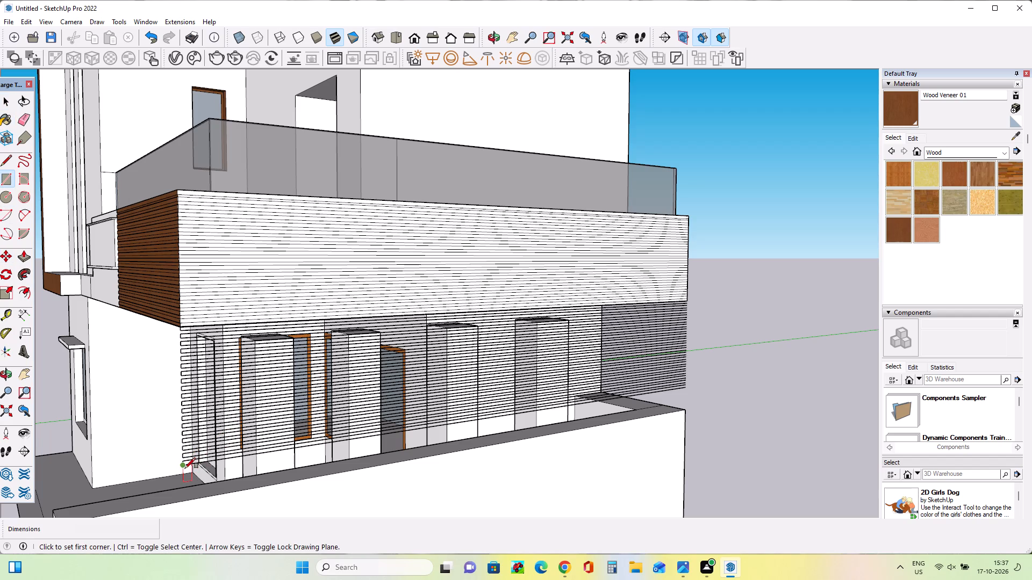
left_click(185, 468)
scroll(639, 313, "up", 3)
scroll(719, 313, "up", 4)
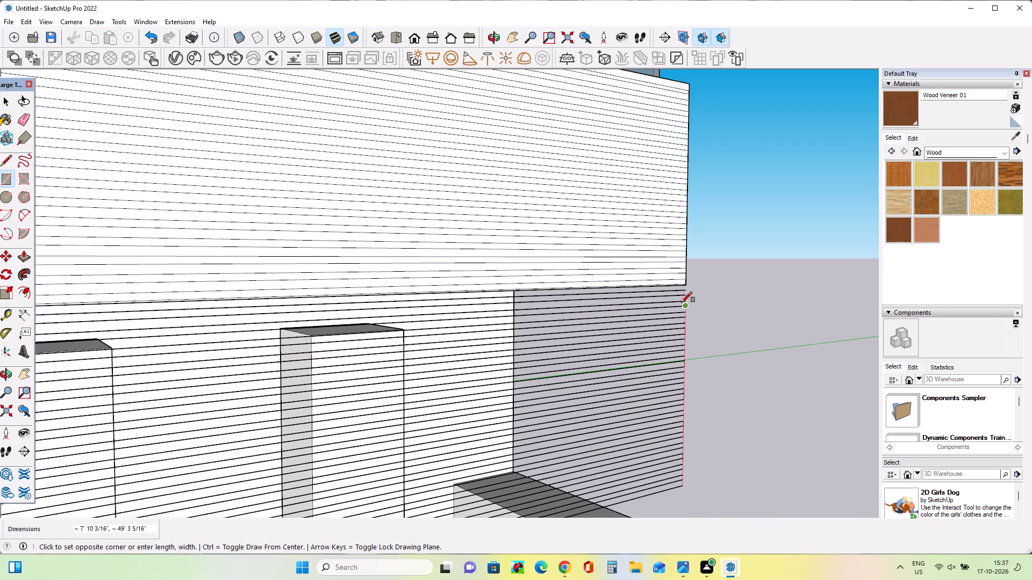
left_click(686, 291)
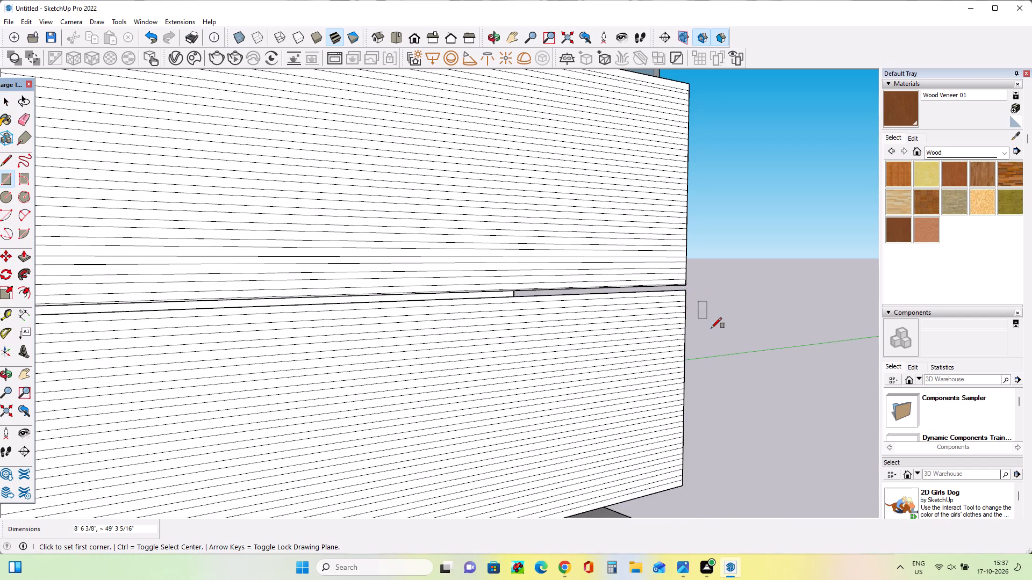
Erase the short edge bridging the gap between the balcony's face and the lower strip block at the front corner, and check the far end.
scroll(711, 328, "down", 11)
middle_click_drag(520, 443, 426, 448)
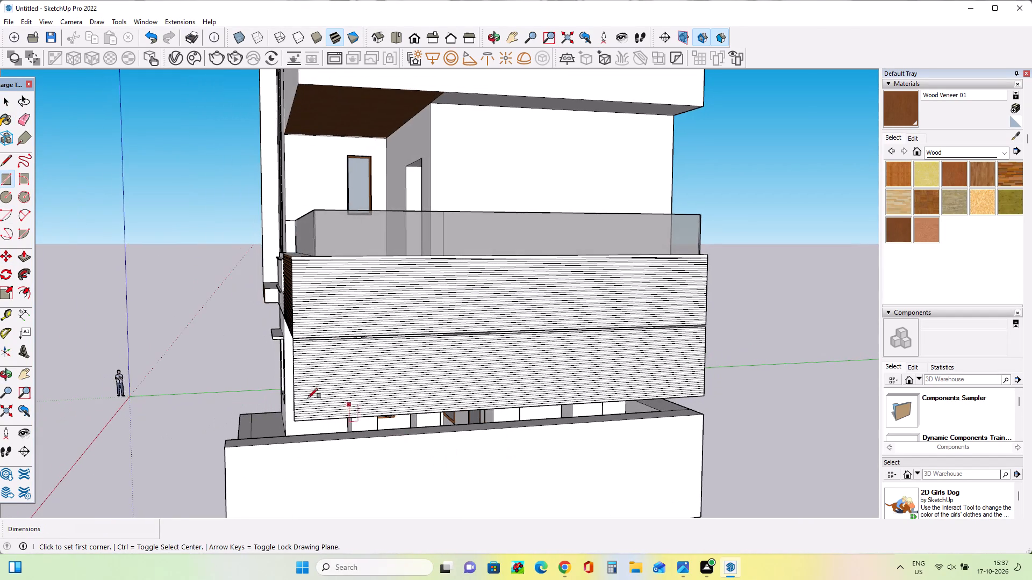
scroll(307, 398, "up", 7)
middle_click_drag(318, 413, 359, 450)
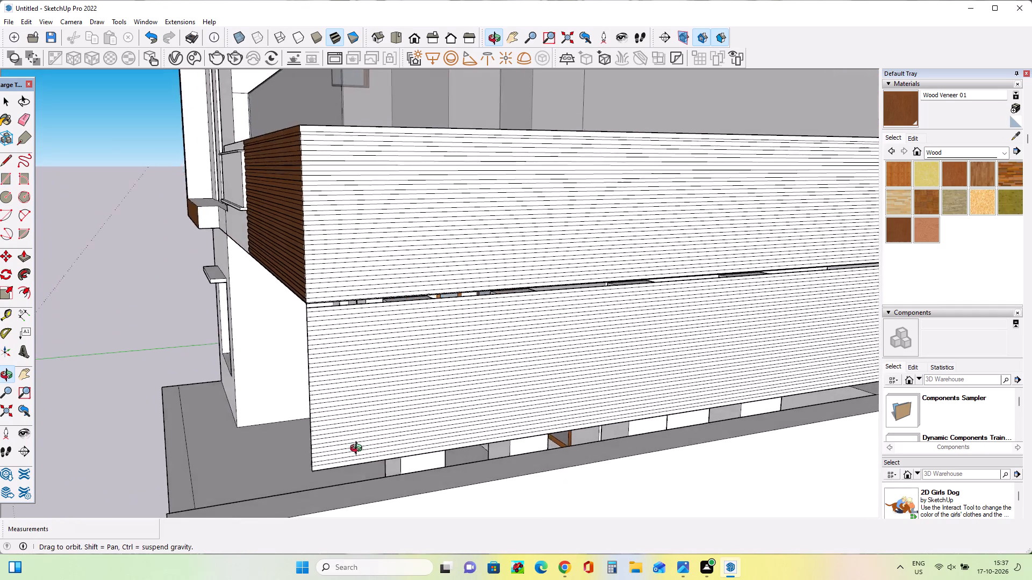
middle_click_drag(359, 450, 371, 465)
scroll(327, 371, "up", 3)
middle_click_drag(327, 371, 278, 401)
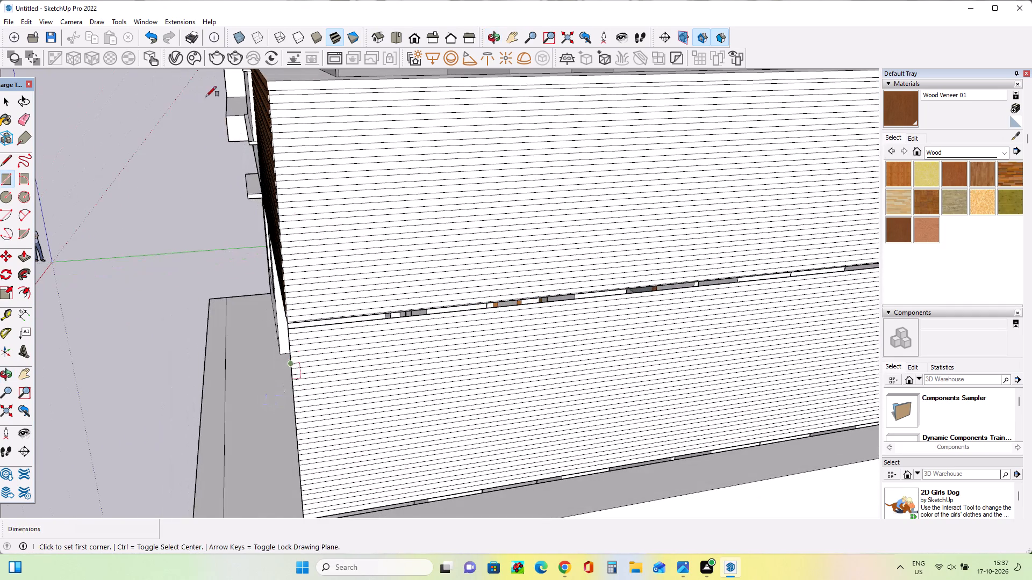
left_click(20, 119)
scroll(359, 337, "up", 4)
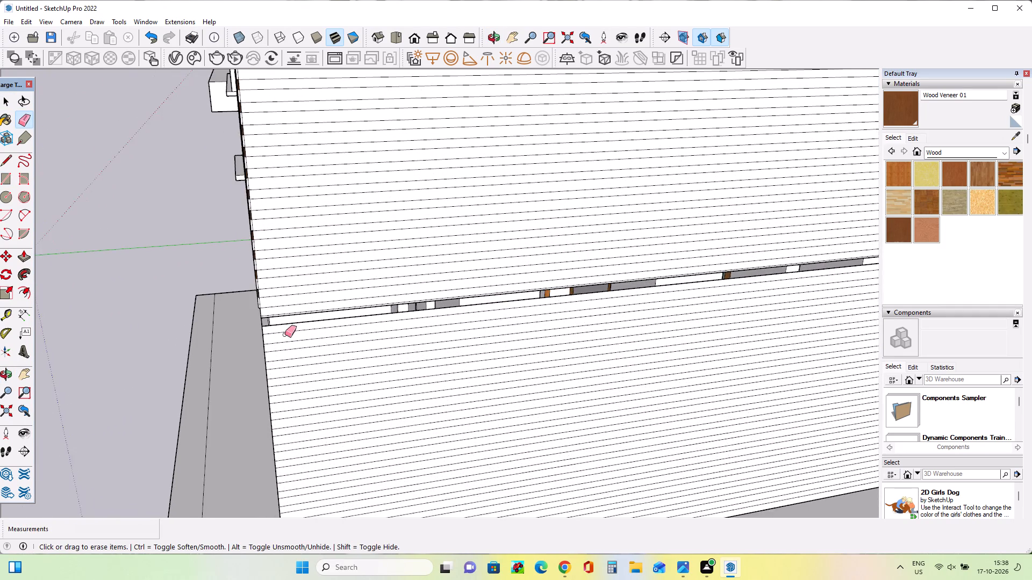
scroll(285, 335, "up", 2)
left_click(256, 318)
scroll(197, 350, "down", 3)
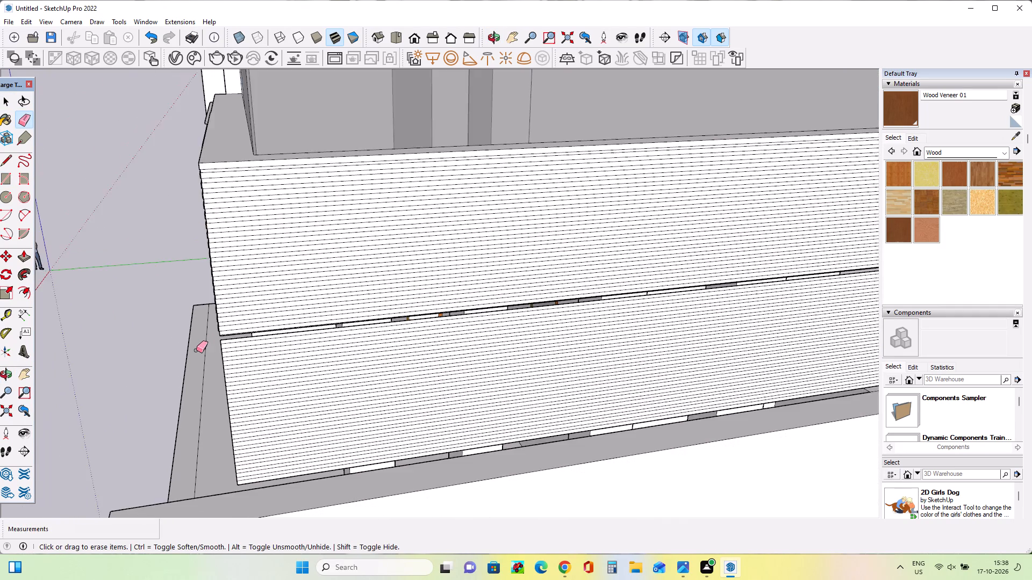
scroll(196, 350, "down", 9)
scroll(482, 339, "up", 13)
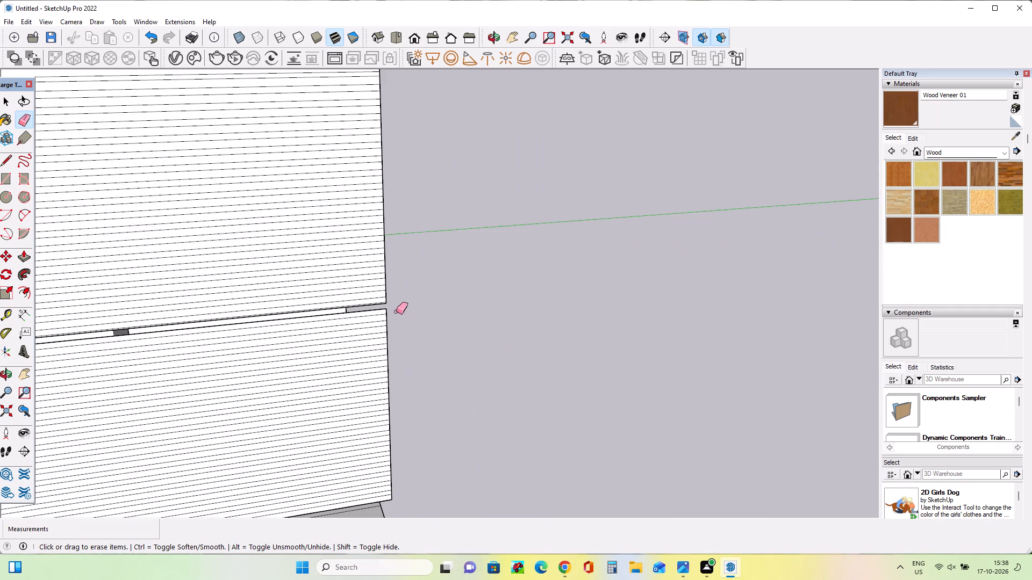
scroll(409, 304, "down", 8)
scroll(448, 333, "up", 4)
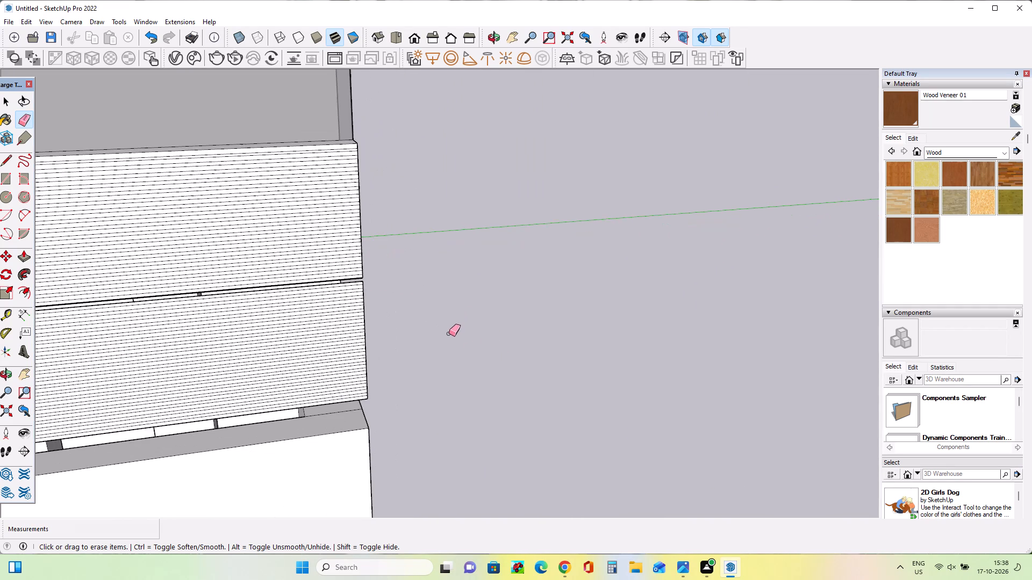
Select the whole strip block below the balcony's side face with a crossing selection.
middle_click_drag(497, 361, 504, 385)
scroll(504, 385, "down", 1)
left_click(5, 108)
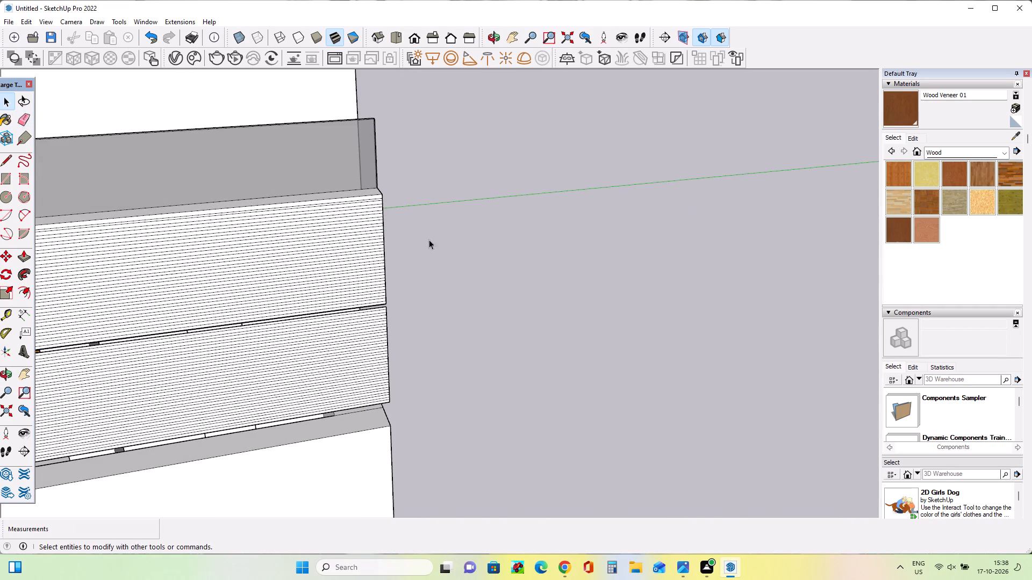
left_click_drag(391, 308, 348, 375)
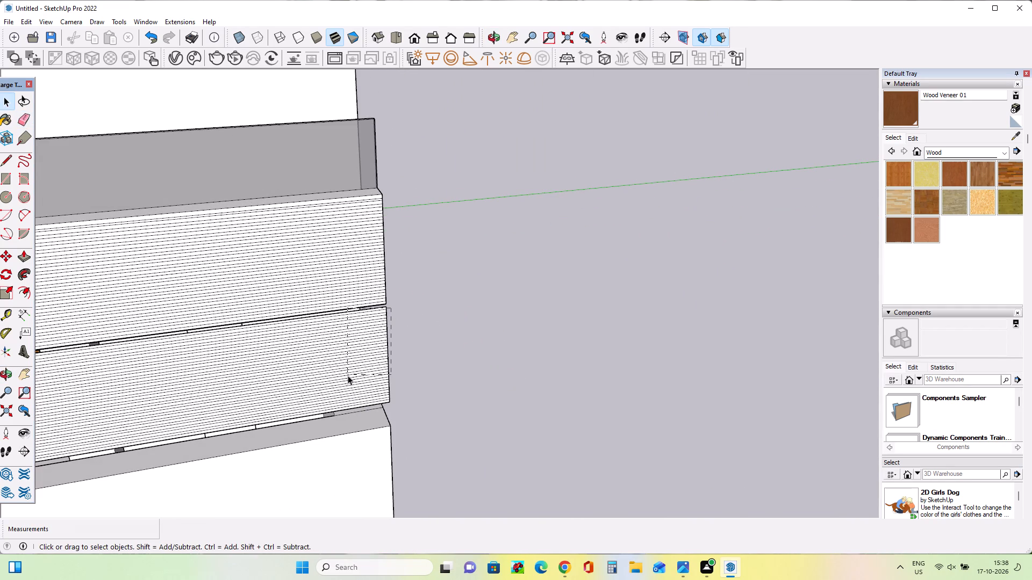
left_click_drag(348, 375, 380, 405)
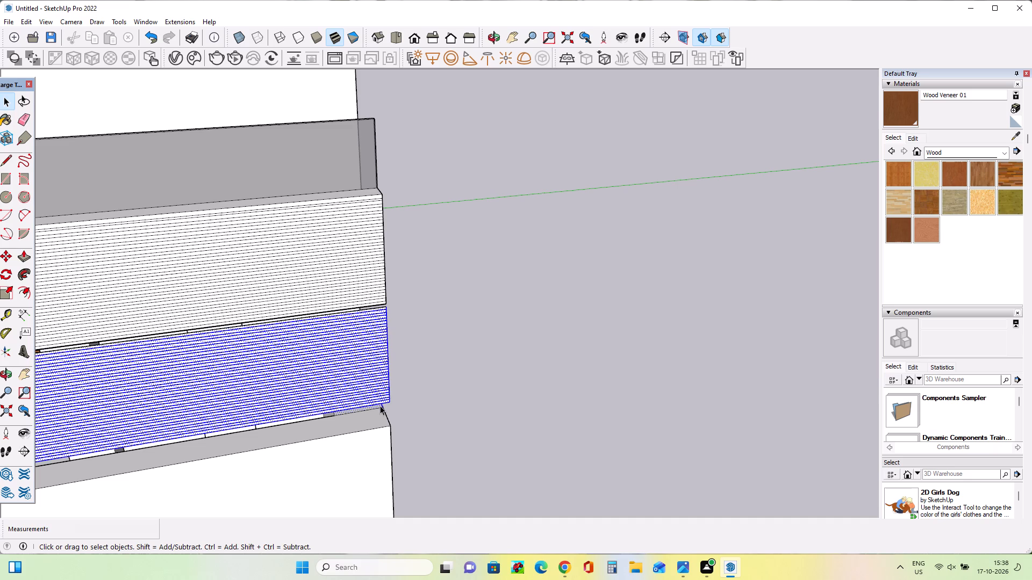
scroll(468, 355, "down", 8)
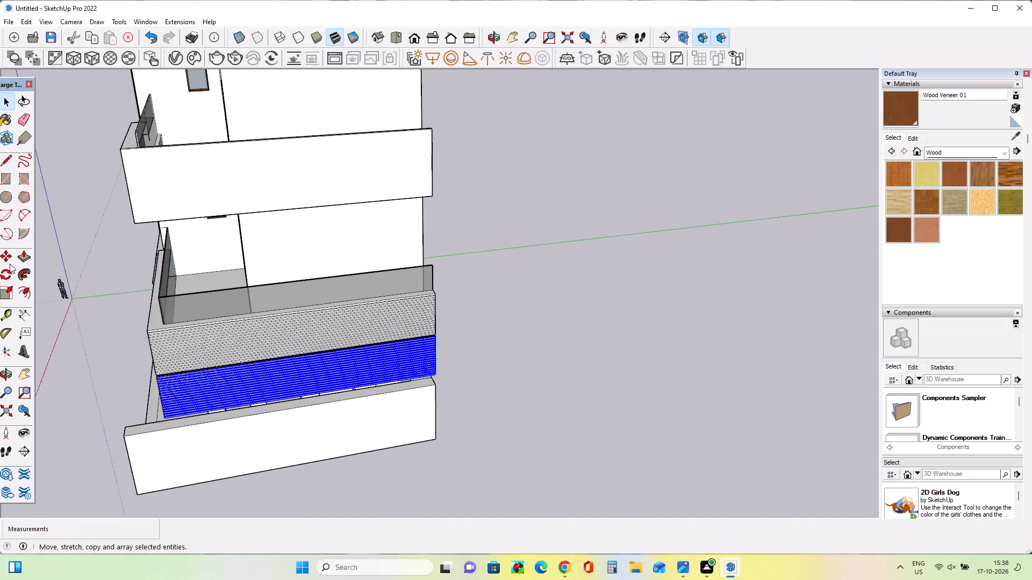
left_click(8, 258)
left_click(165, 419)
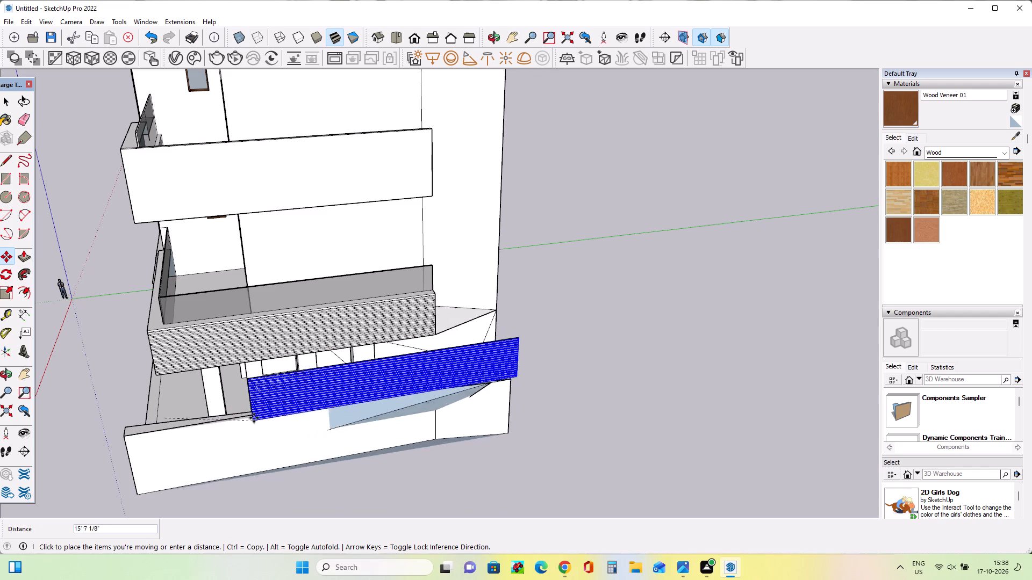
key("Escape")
Deselect the house's end wall and boundary-wall top, and move only the strip block about 57' 9 9/16" away from the house.
middle_click_drag(298, 402, 54, 274)
scroll(424, 364, "up", 8)
middle_click_drag(424, 372, 428, 429)
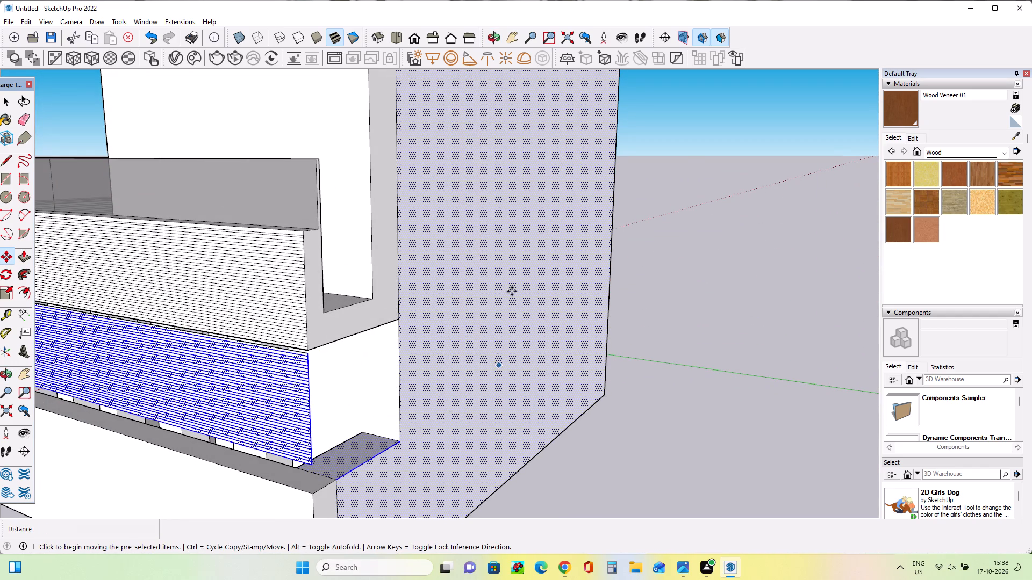
left_click(8, 108, "shift")
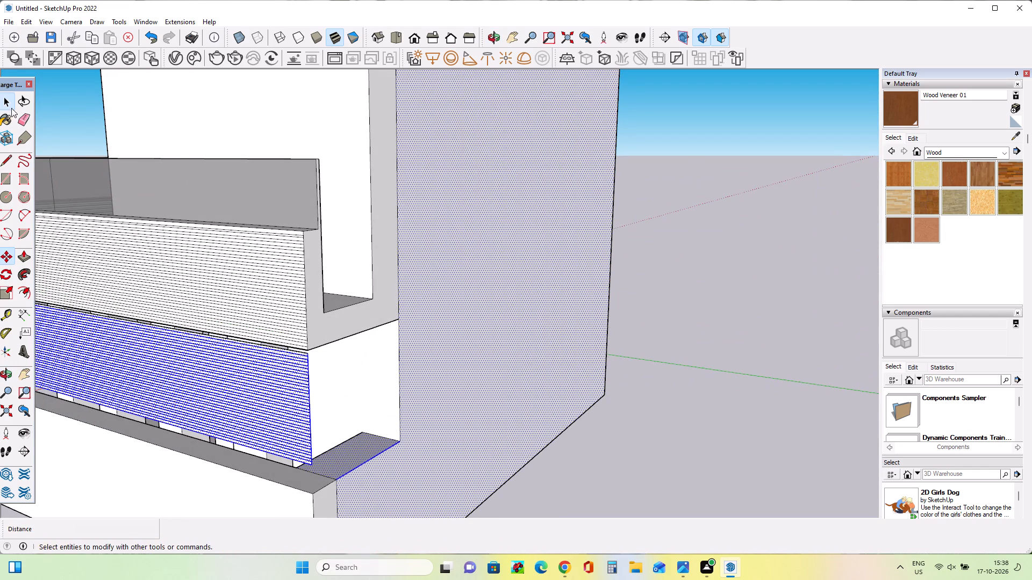
left_click(354, 456, "shift")
left_click(361, 467, "shift")
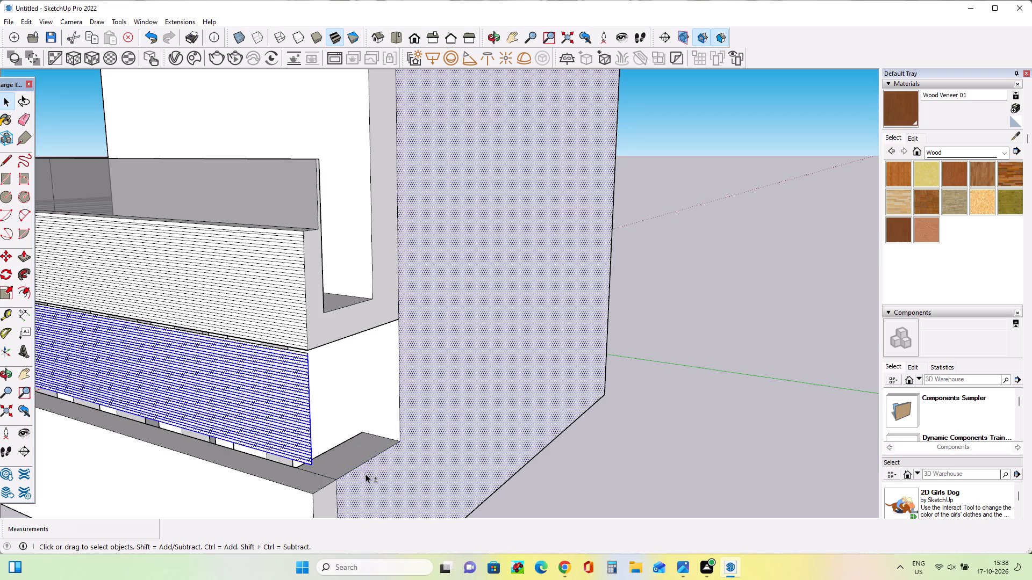
left_click(370, 480, "shift")
middle_click_drag(422, 444, 409, 431)
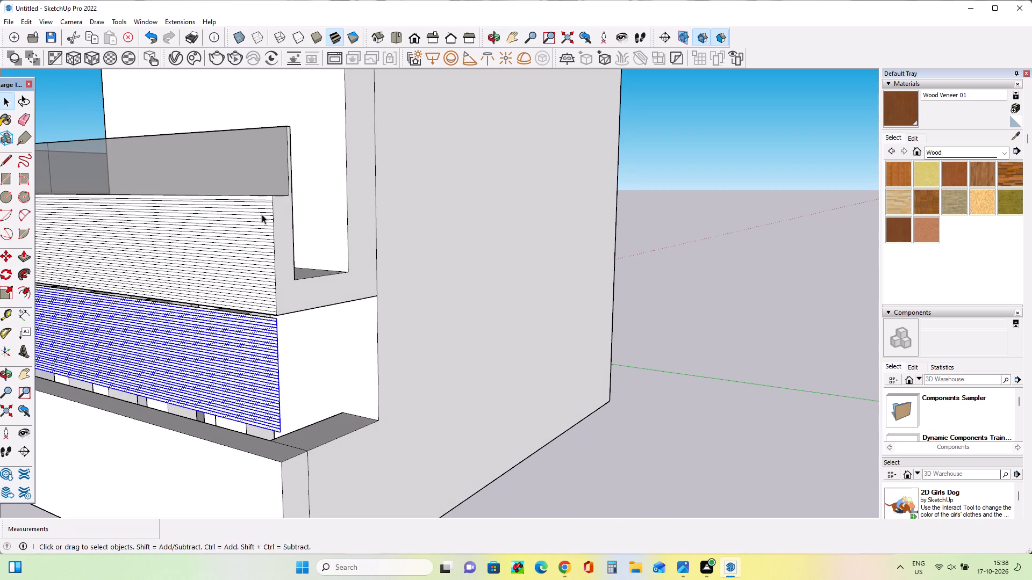
left_click(3, 259)
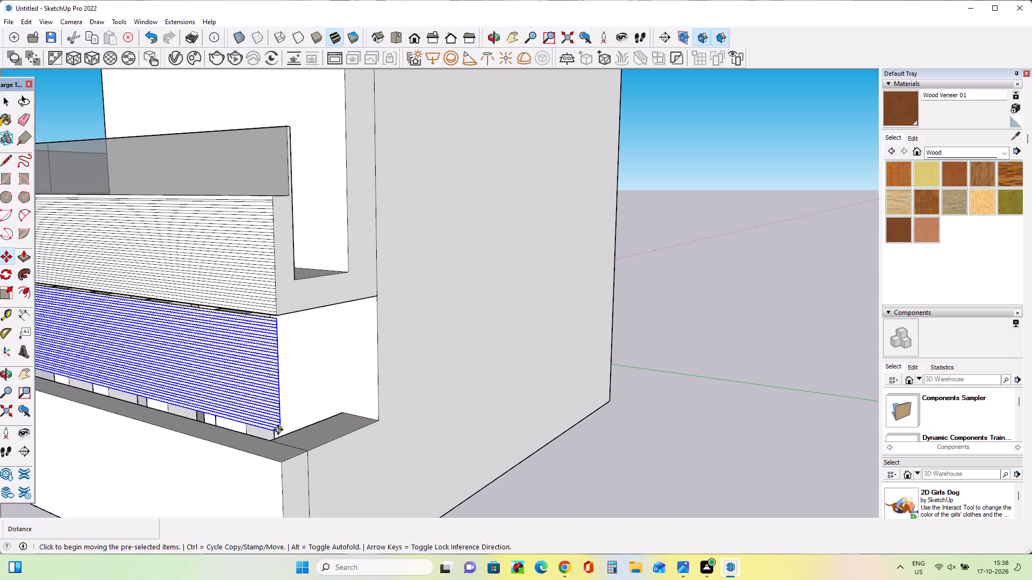
left_click(278, 430)
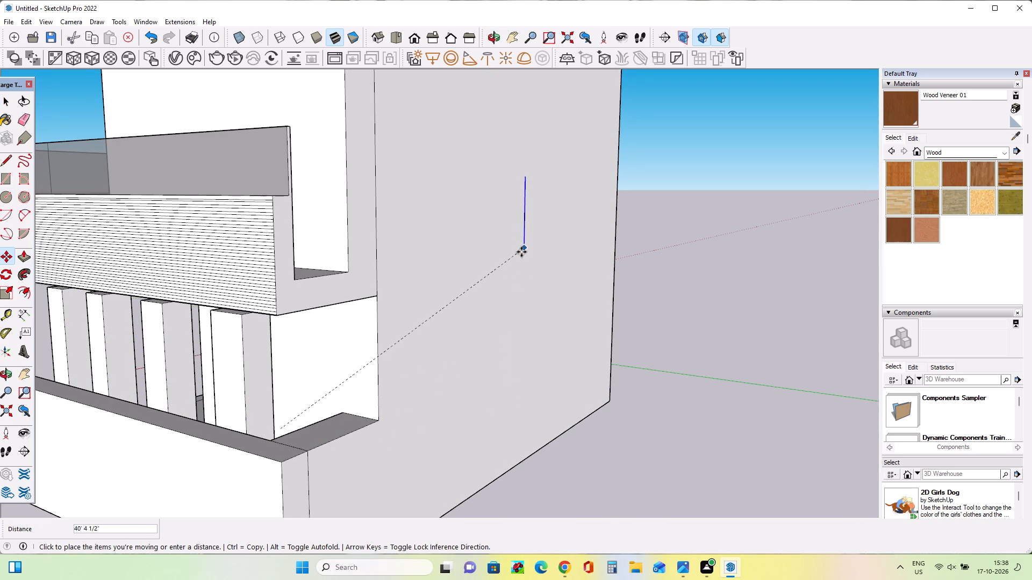
scroll(519, 260, "down", 7)
left_click(245, 436)
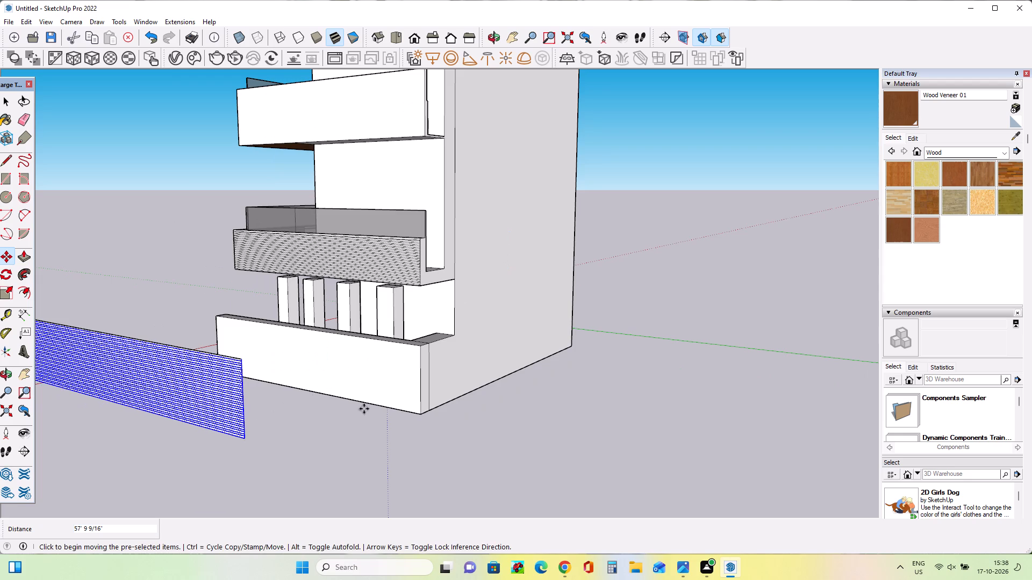
Make a group from the strip block standing in front of the house.
scroll(368, 407, "down", 7)
middle_click_drag(221, 430, 429, 406)
scroll(457, 354, "up", 2)
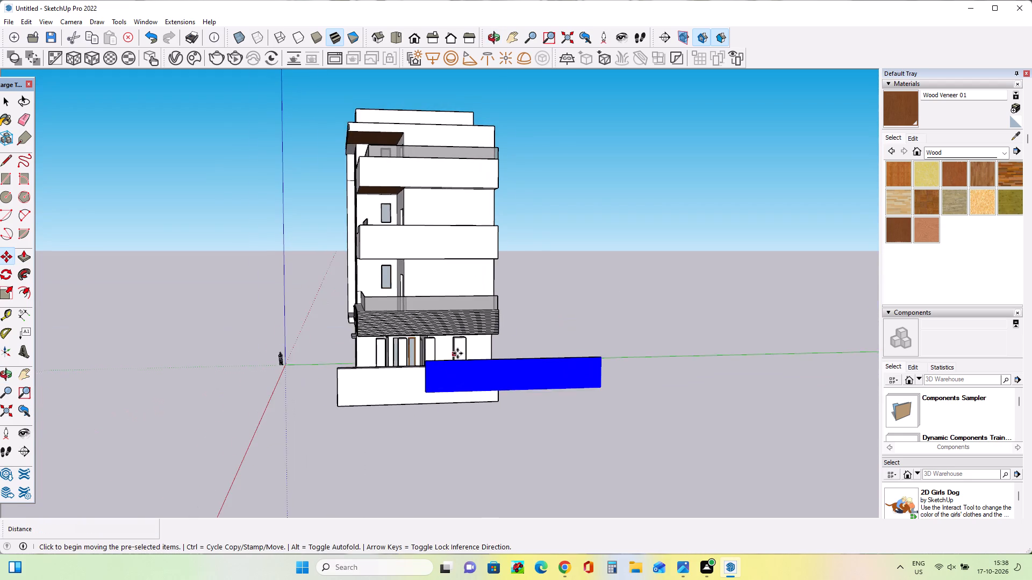
scroll(457, 353, "up", 11)
scroll(447, 358, "down", 8)
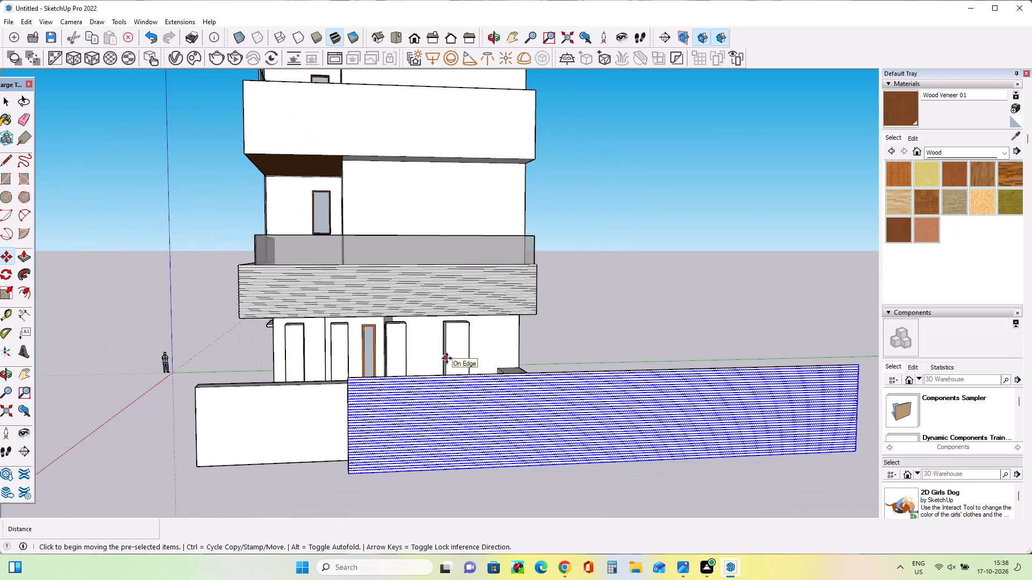
scroll(461, 400, "up", 4)
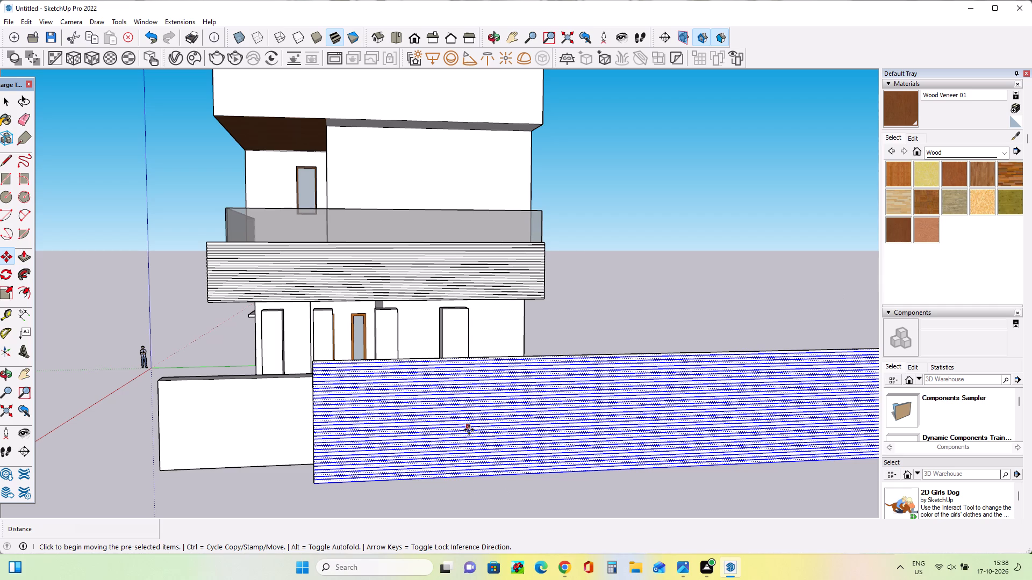
right_click(469, 430)
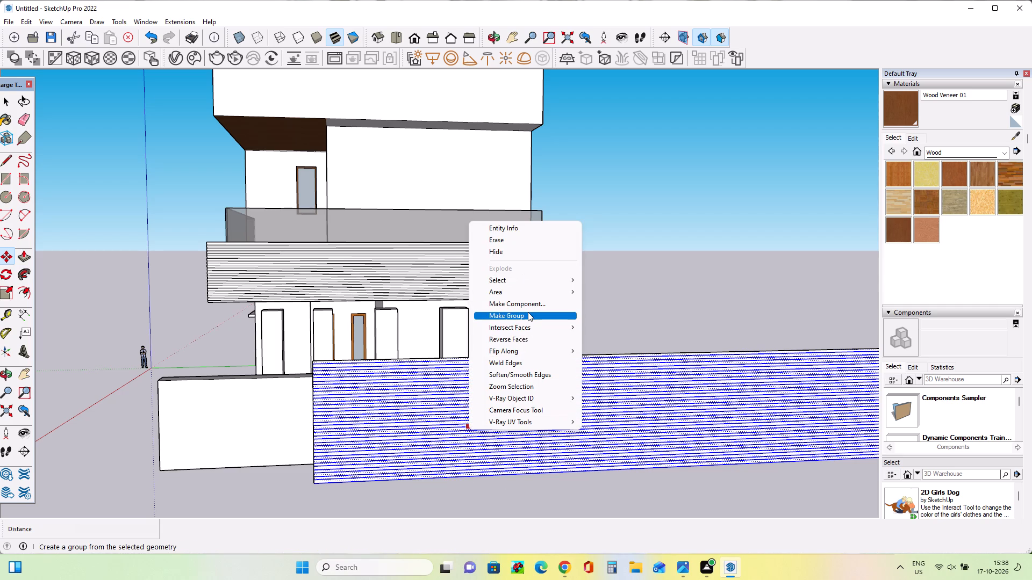
left_click(528, 312)
Shift the strip group along the green axis, back towards the origin.
left_click(607, 290)
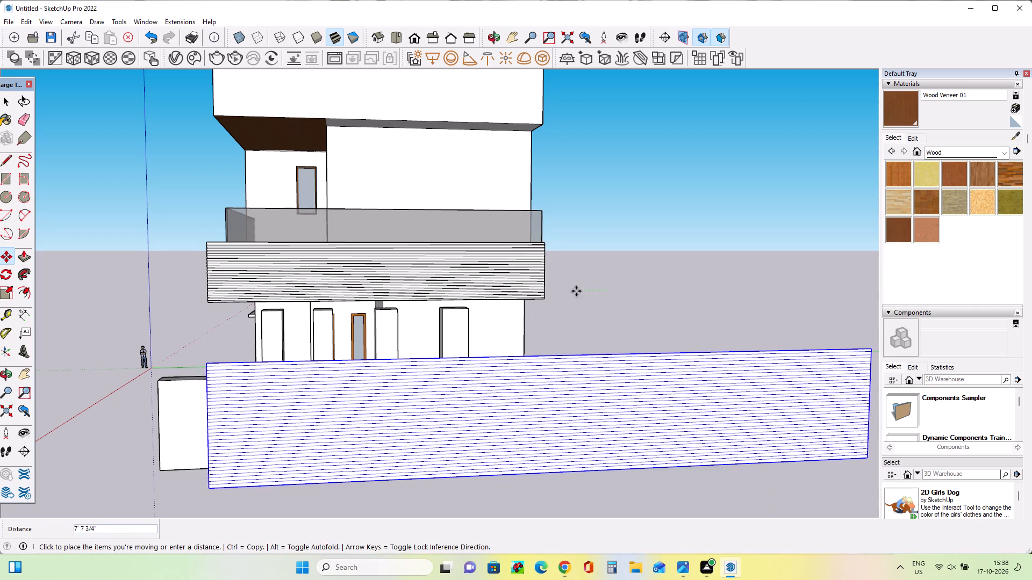
left_click(571, 293)
Paint the strip group with the Wood Bamboo material.
left_click(3, 100)
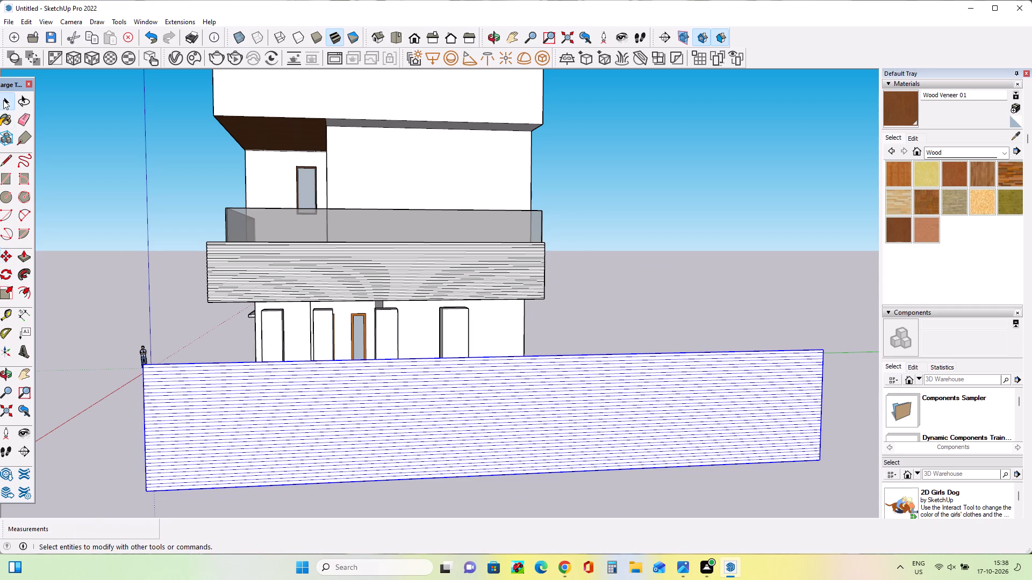
left_click(286, 409)
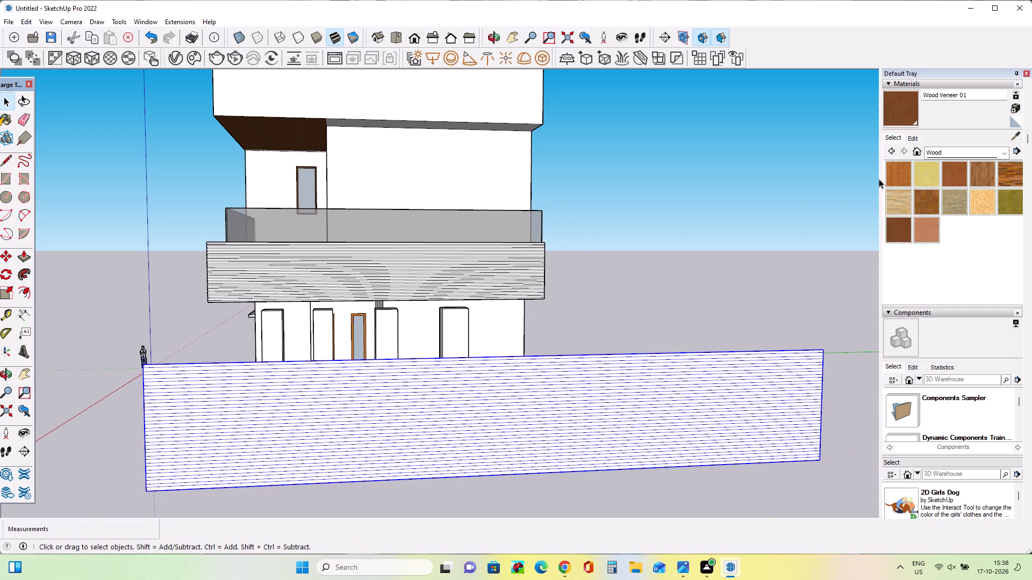
left_click(881, 176)
left_click(893, 171)
left_click(669, 419)
left_click(640, 398)
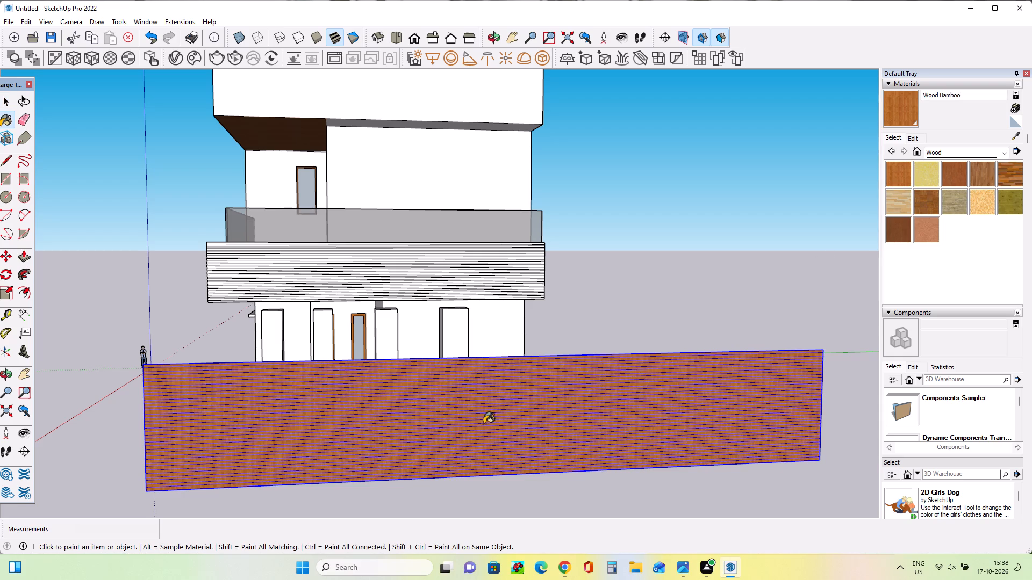
scroll(346, 436, "up", 7)
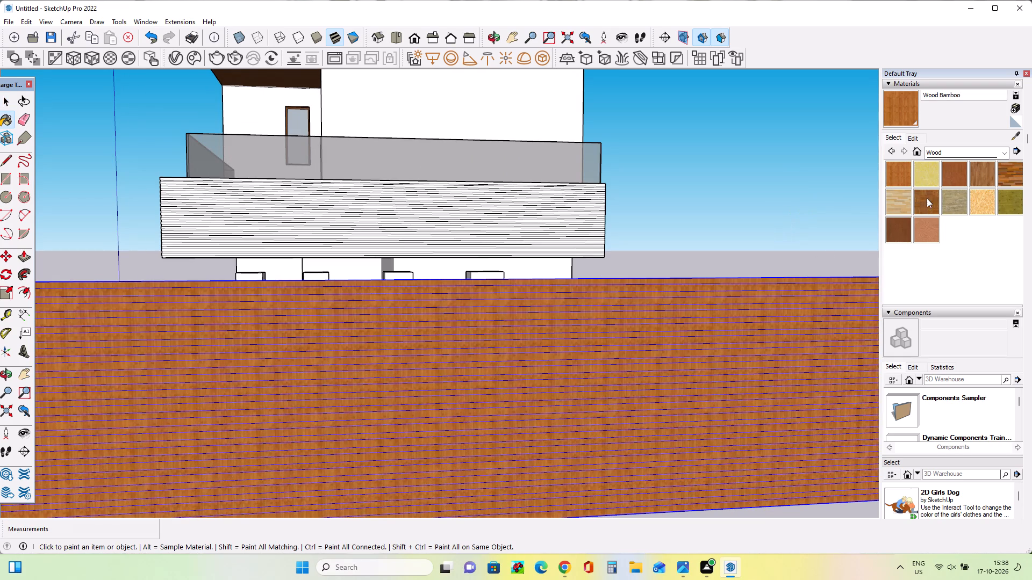
Repaint the strip group in front of the house with the Wood Veneer 01 material, then deselect it.
left_click(890, 235)
left_click(715, 439)
scroll(579, 405, "down", 3)
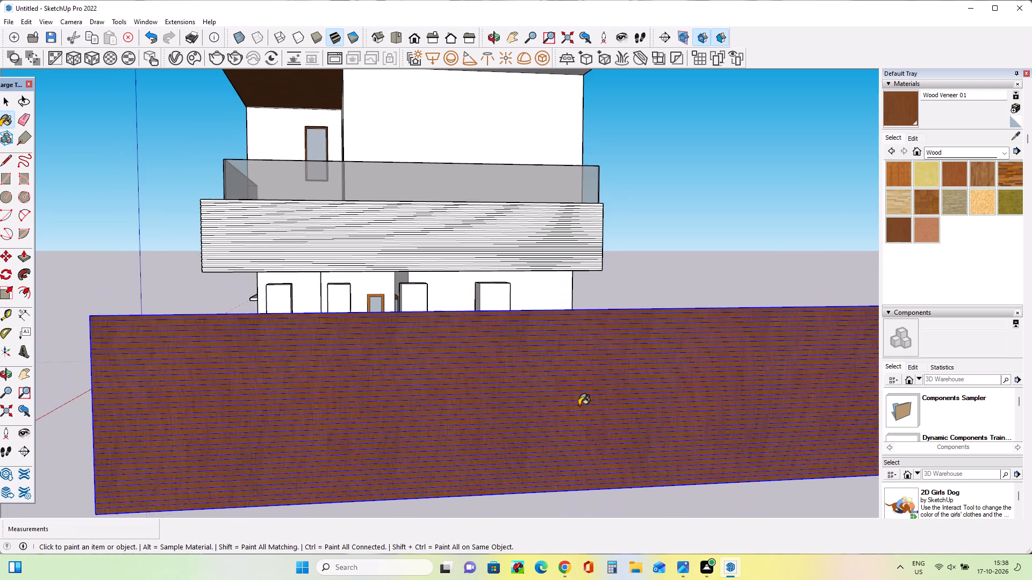
scroll(579, 405, "down", 4)
scroll(303, 468, "up", 8)
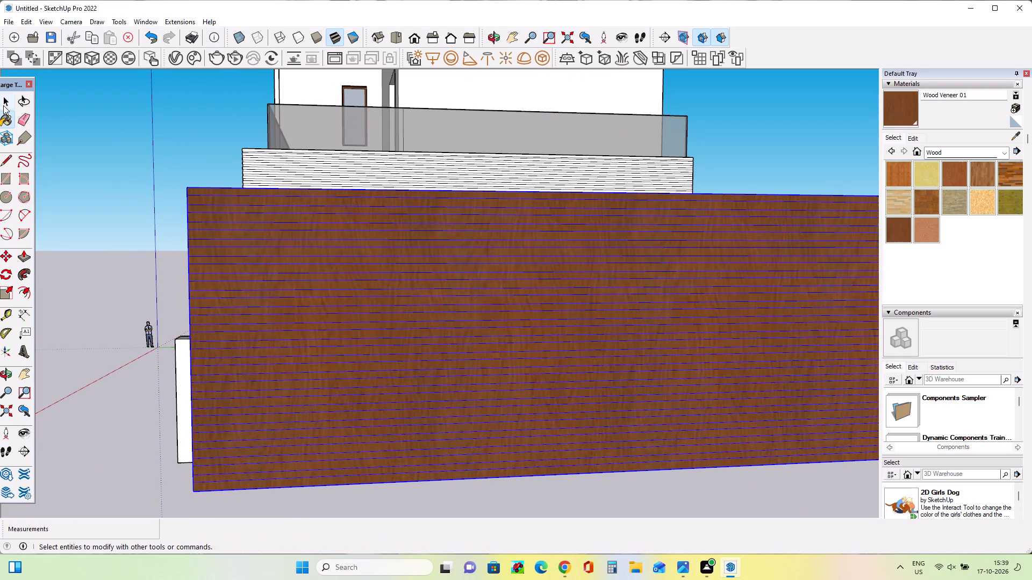
left_click(3, 105)
left_click(52, 166)
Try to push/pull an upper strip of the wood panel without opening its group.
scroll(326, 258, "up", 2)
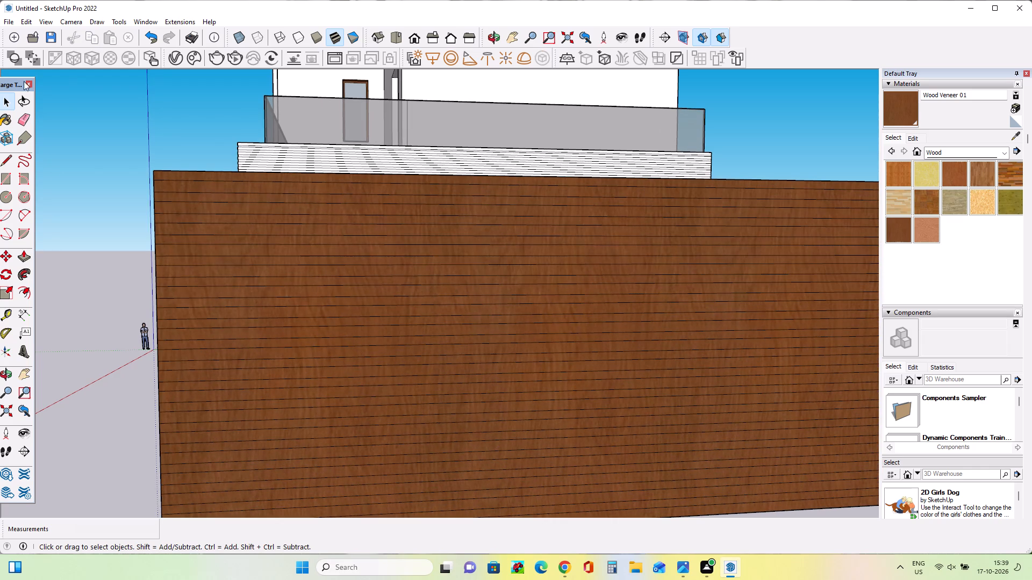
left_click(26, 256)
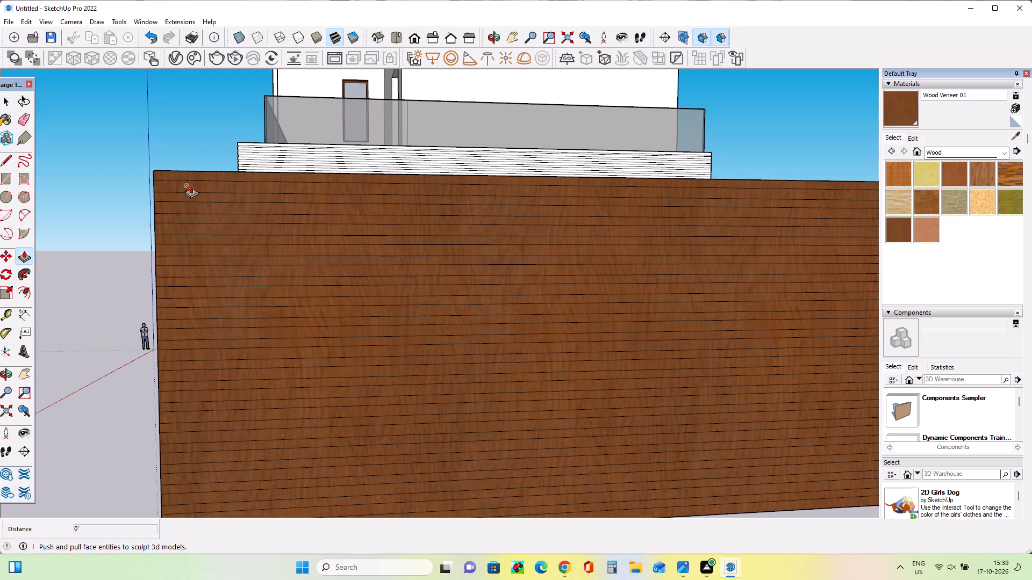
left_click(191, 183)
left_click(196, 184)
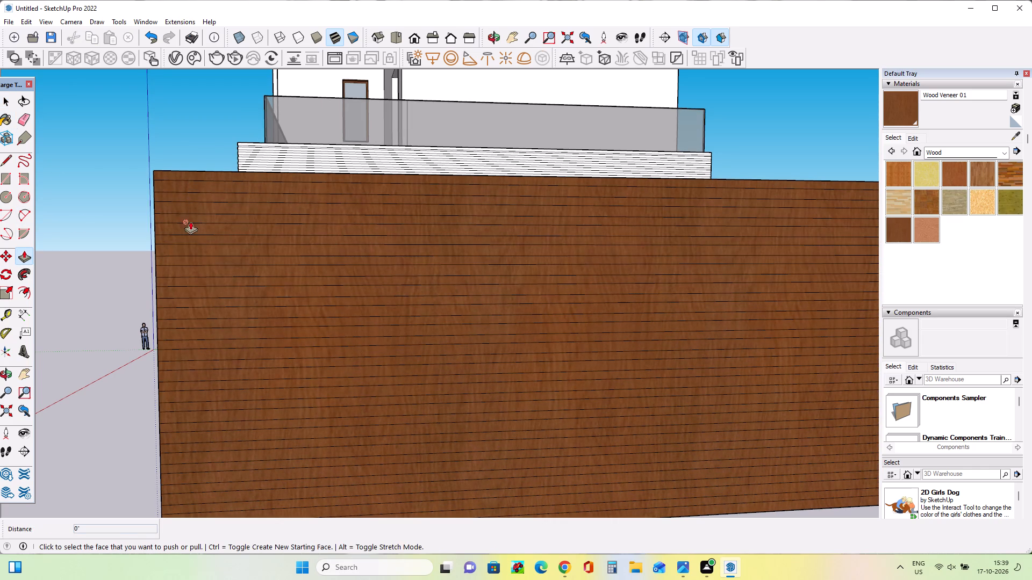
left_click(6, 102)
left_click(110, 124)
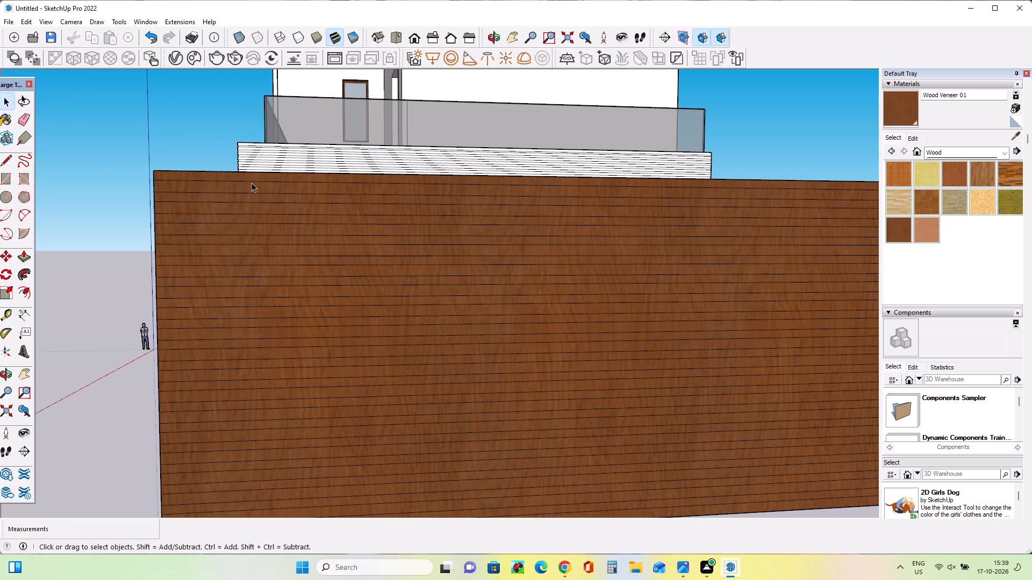
Open the wood strip group for editing and pull the second strip from the top slightly outward.
left_click(252, 183)
left_click(252, 189)
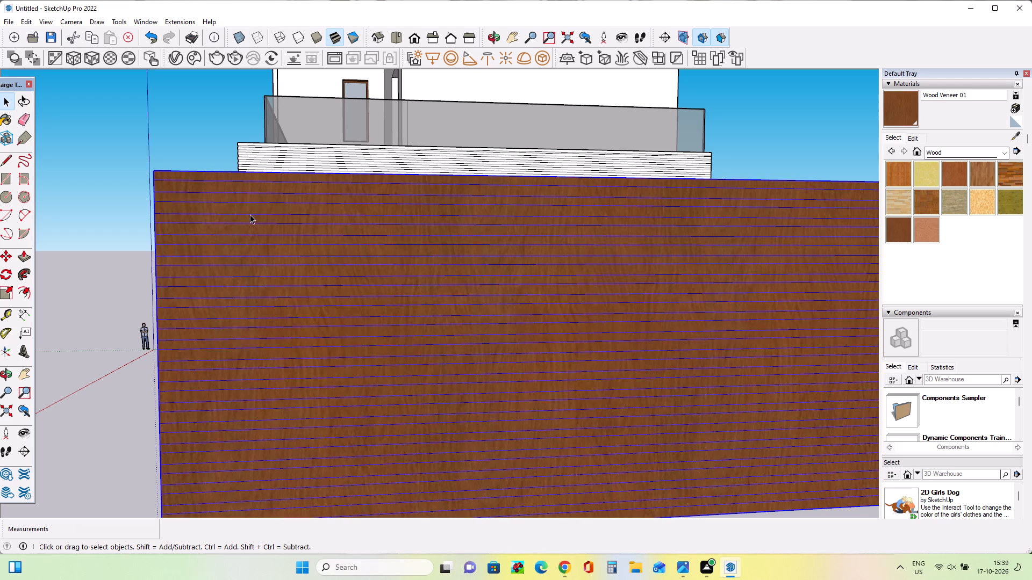
right_click(250, 214)
left_click(311, 275)
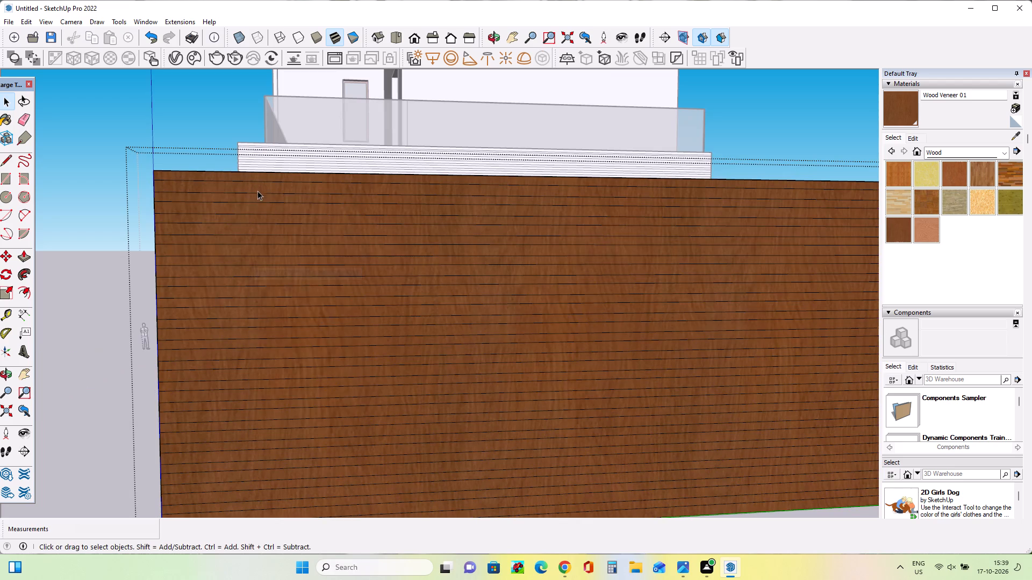
left_click(257, 188)
left_click(25, 252)
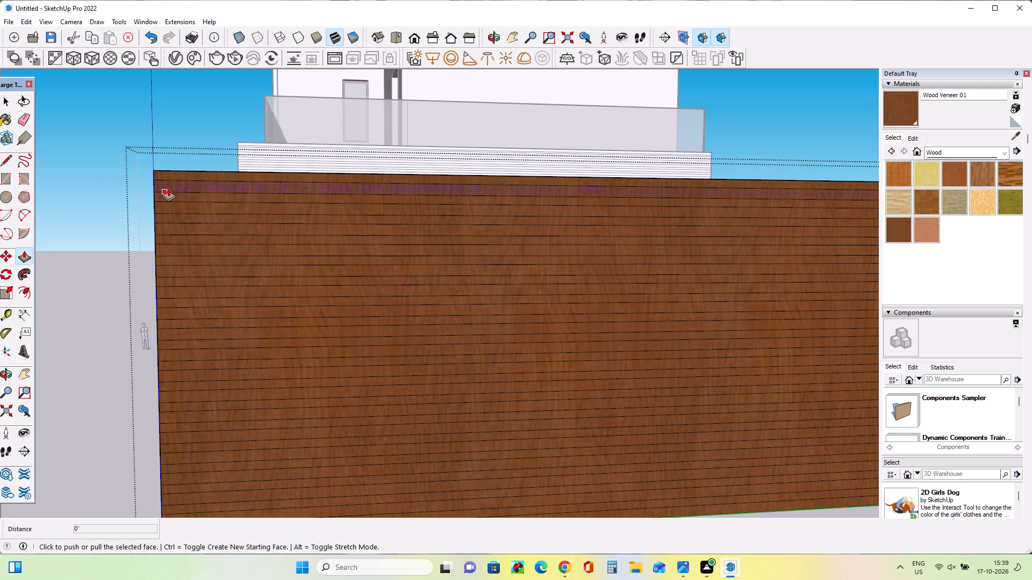
left_click(170, 186)
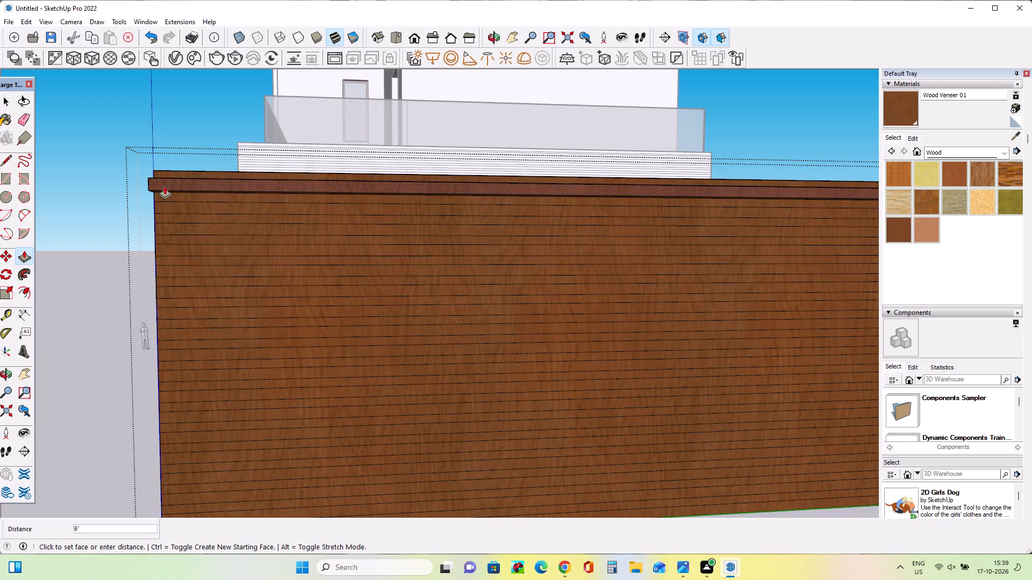
left_click(167, 186)
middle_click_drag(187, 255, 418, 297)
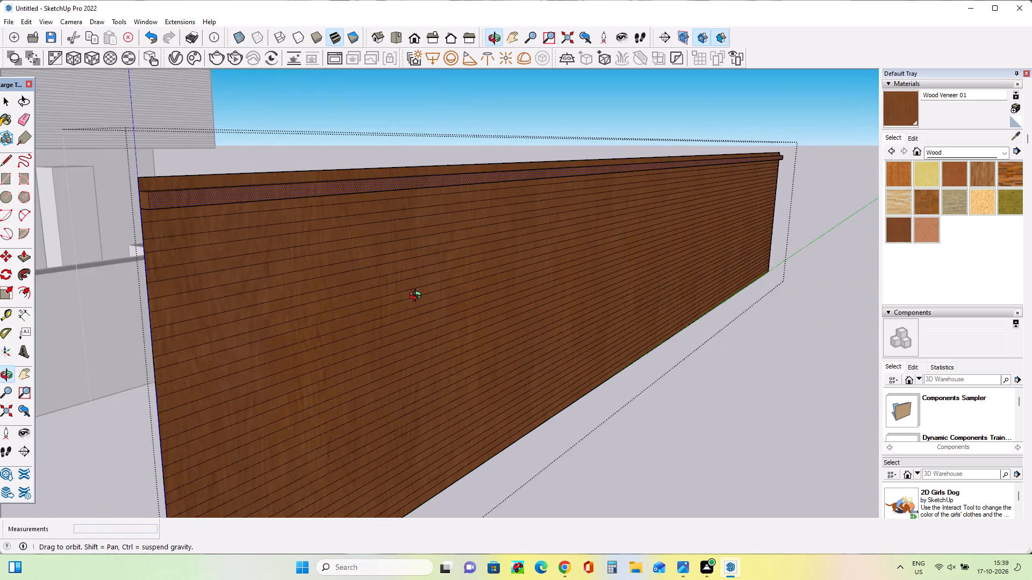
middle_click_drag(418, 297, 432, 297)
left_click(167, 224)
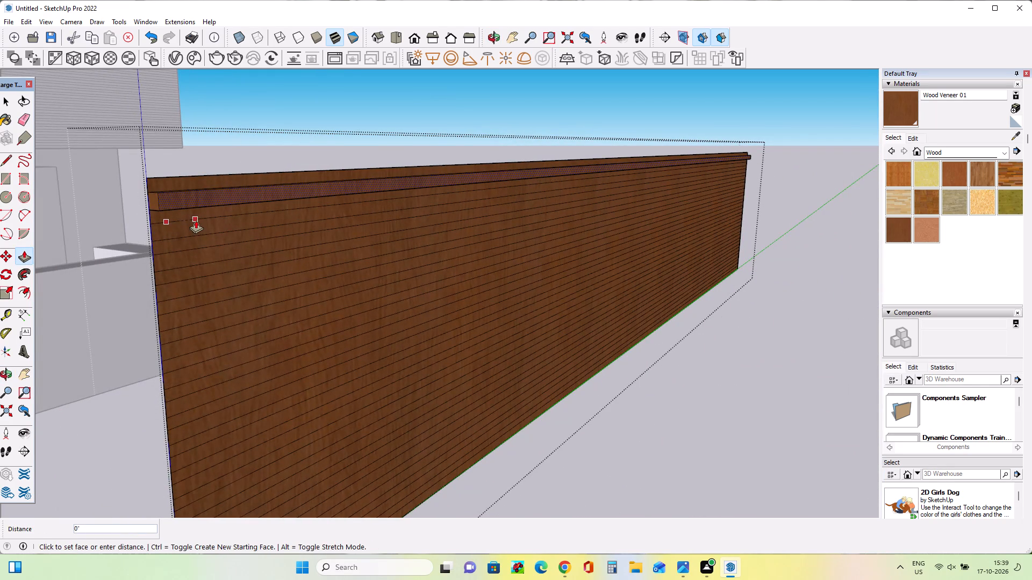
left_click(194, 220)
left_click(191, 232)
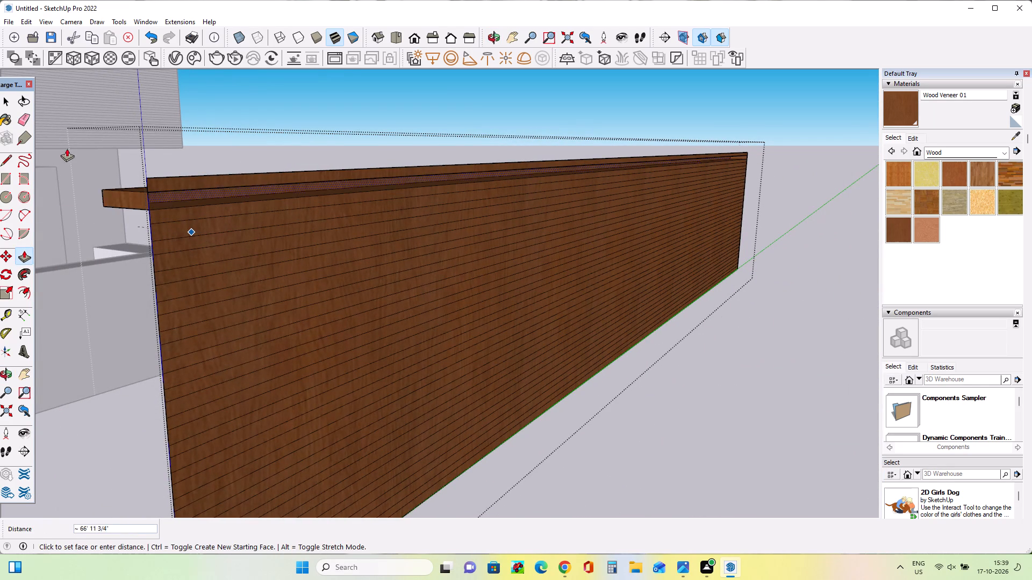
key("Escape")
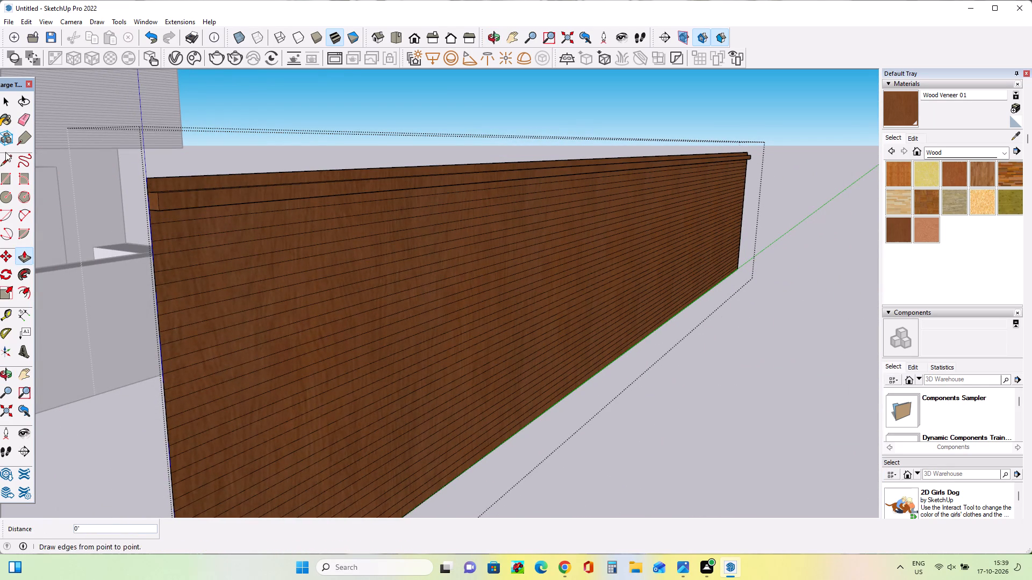
Pull the fourth strip from the top out about 2 7/8", flush with the raised second strip.
left_click(7, 106)
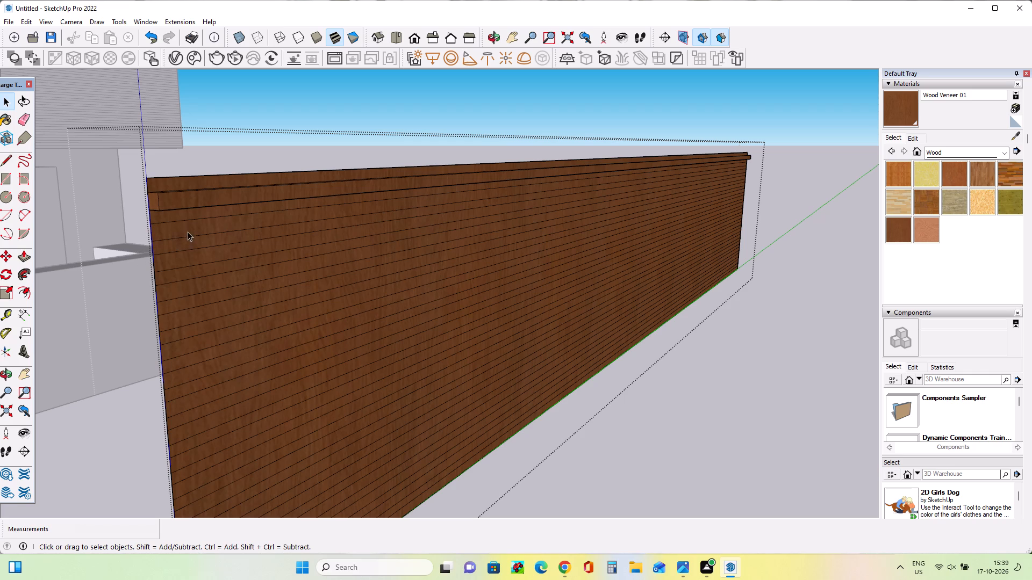
left_click(188, 229)
left_click(30, 258)
left_click(187, 228)
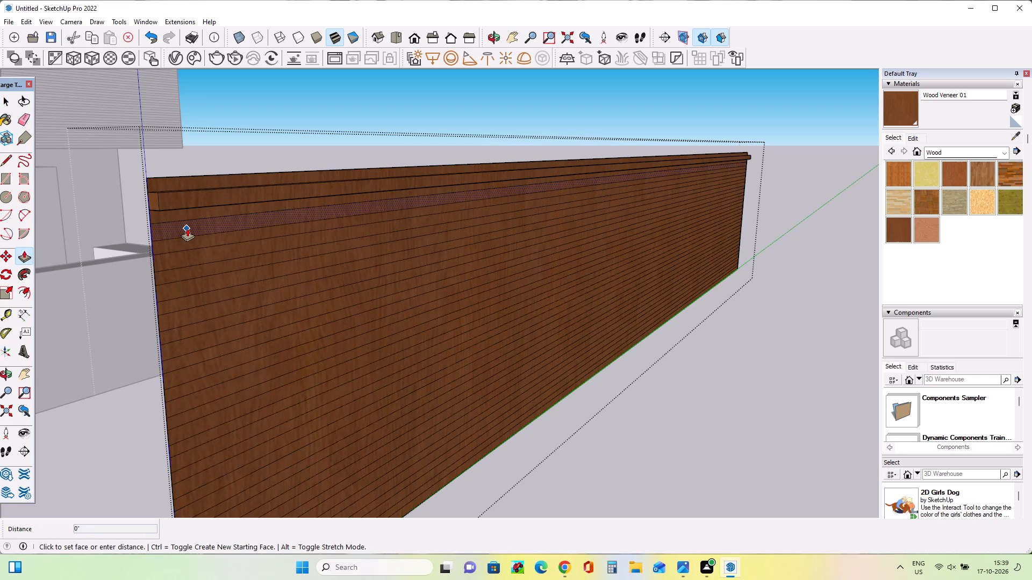
left_click(206, 200)
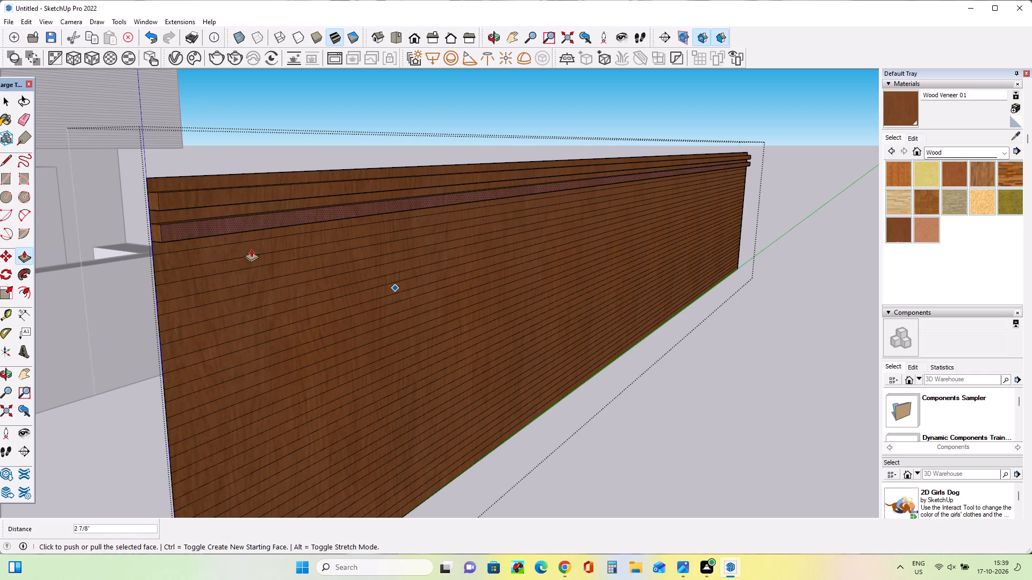